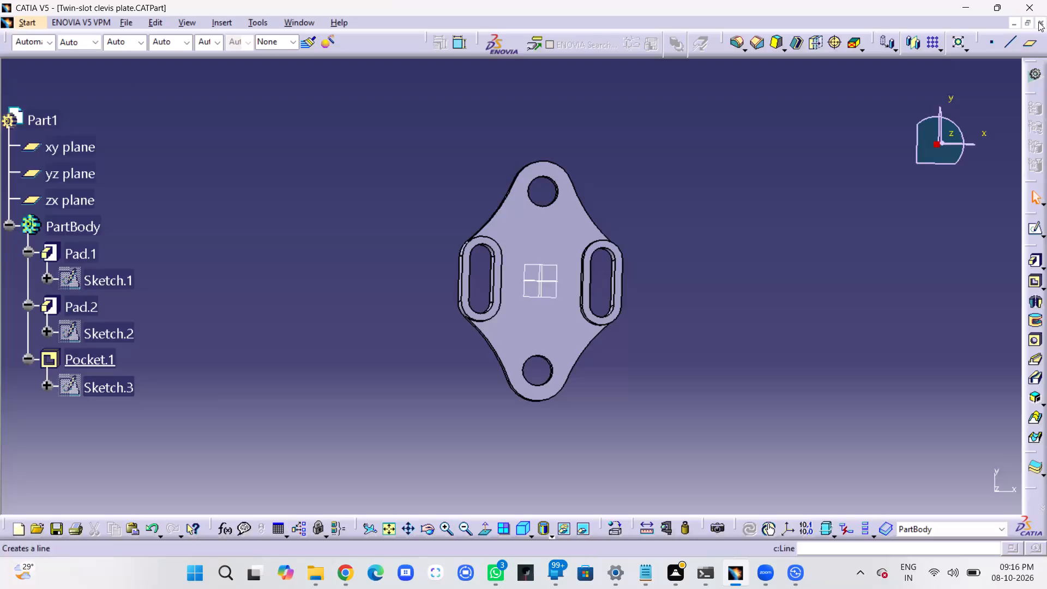
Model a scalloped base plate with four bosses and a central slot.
Close the Twin-slot clevis plate part.
left_click(1038, 22)
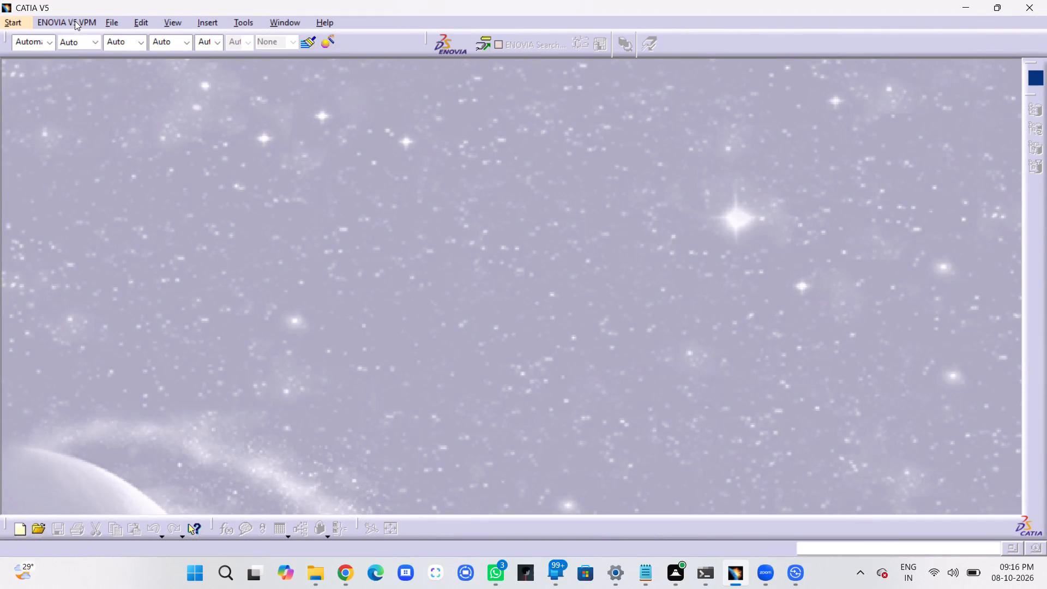
Create a new mechanical design part named Part1 with hybrid design enabled.
left_click(75, 17)
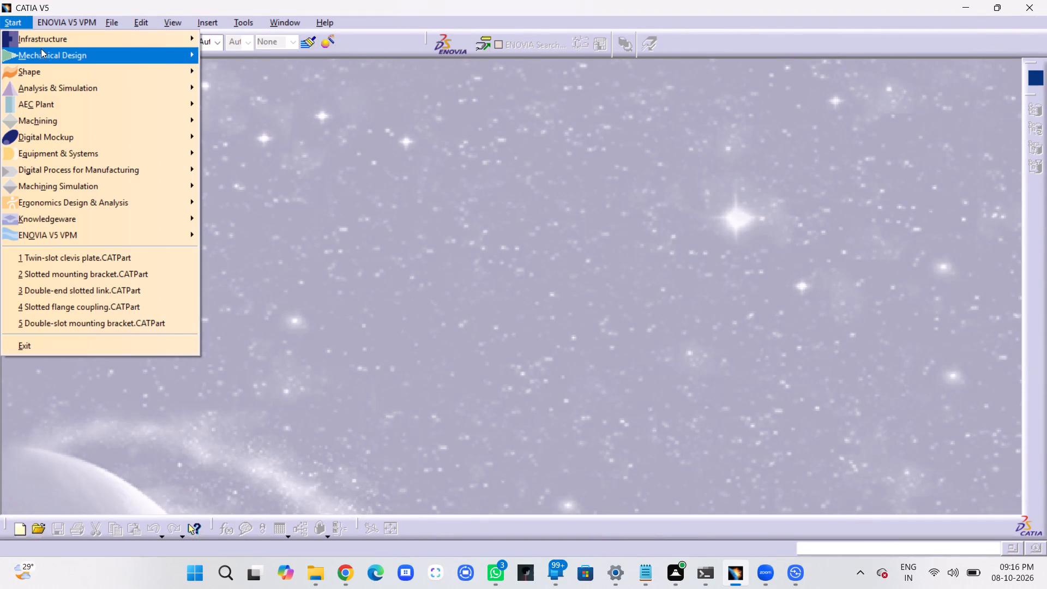
left_click(292, 54)
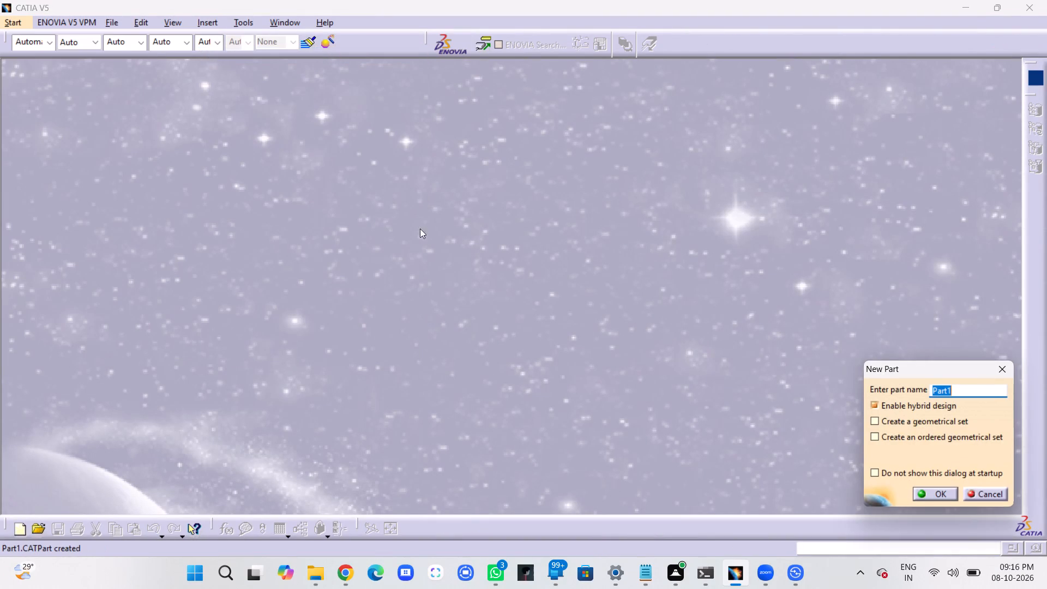
left_click(933, 495)
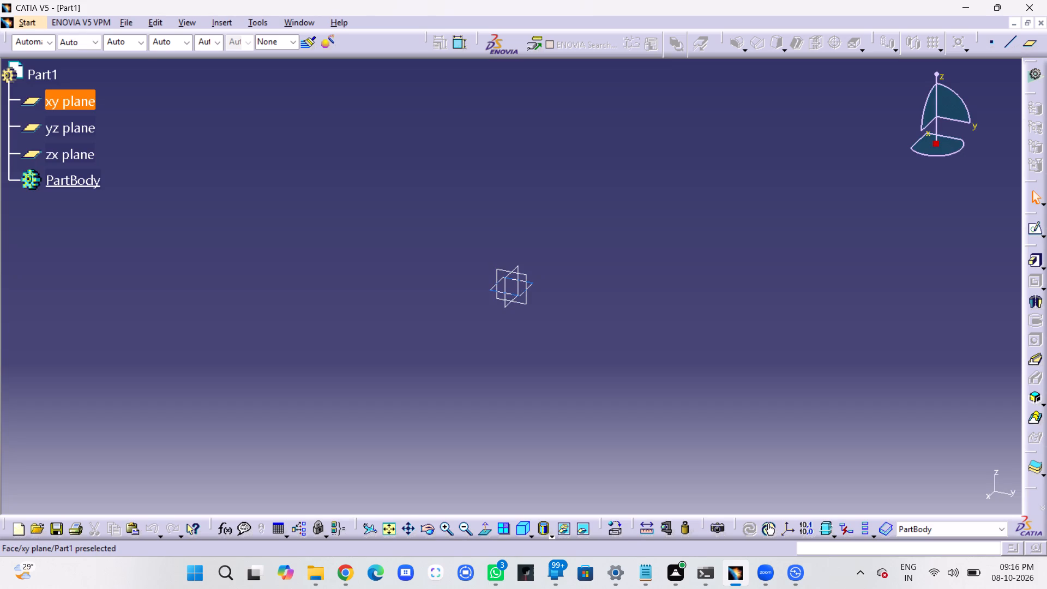
Open a new sketch on the xy plane.
left_click(533, 280)
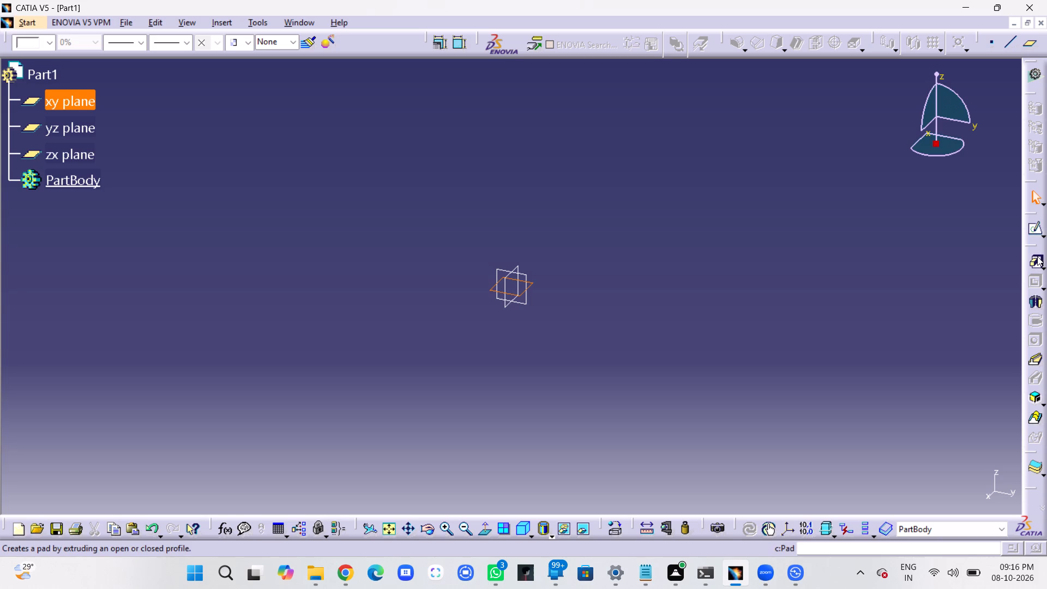
left_click(1039, 233)
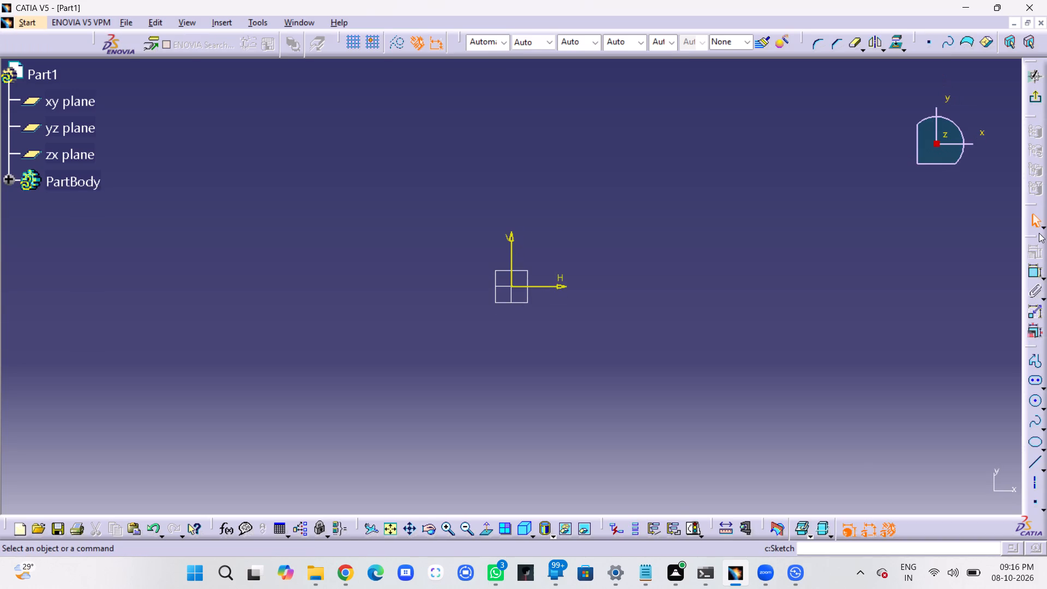
Sketch a vertical elongated hole centred on the V axis, with centres about 80 mm apart and a radius of about 12.6 mm.
left_click(1036, 380)
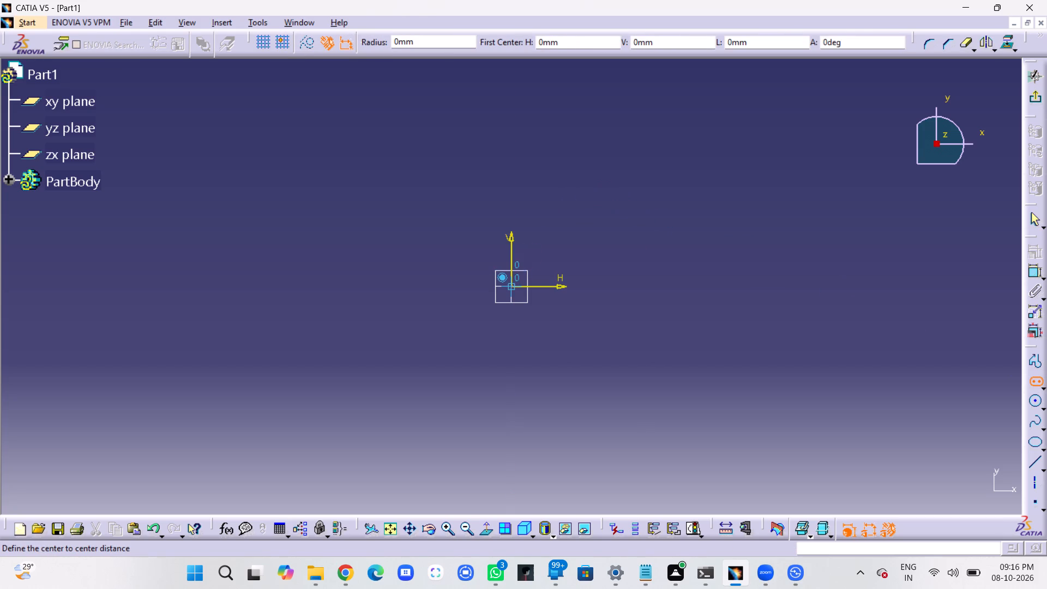
left_click(510, 200)
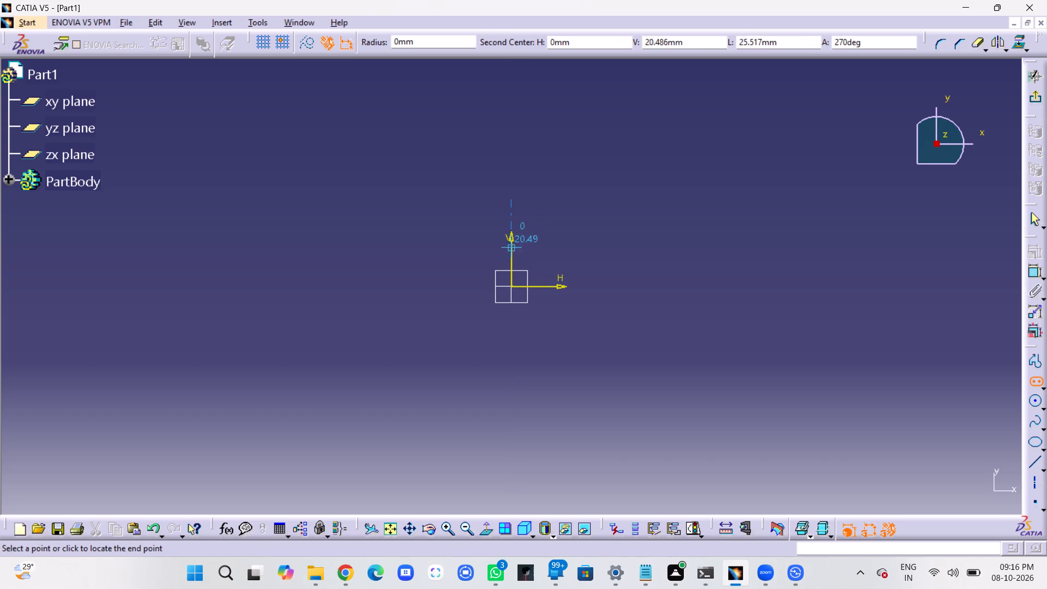
left_click(509, 351)
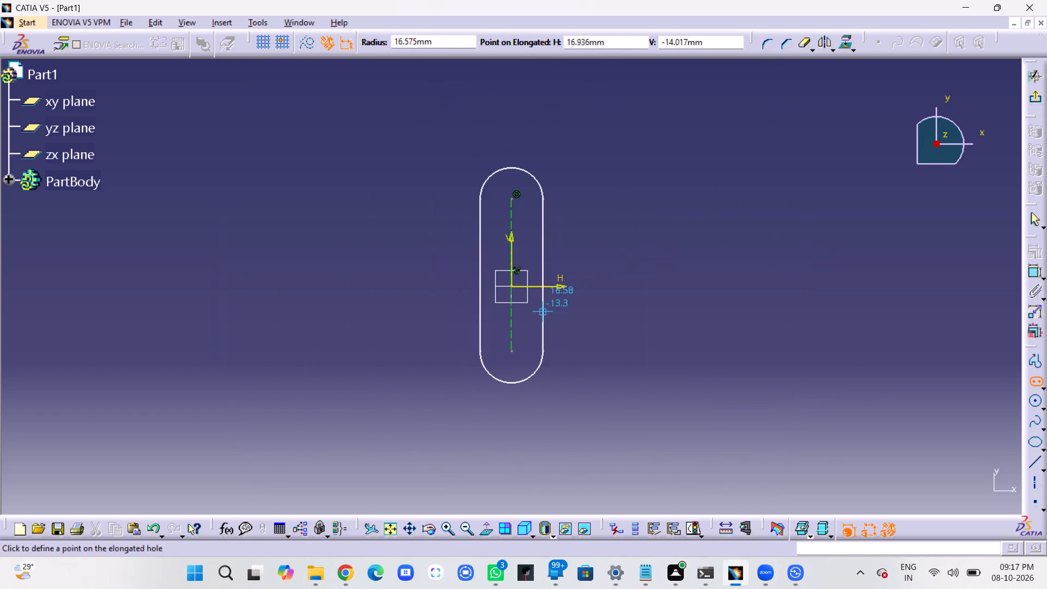
left_click(534, 309)
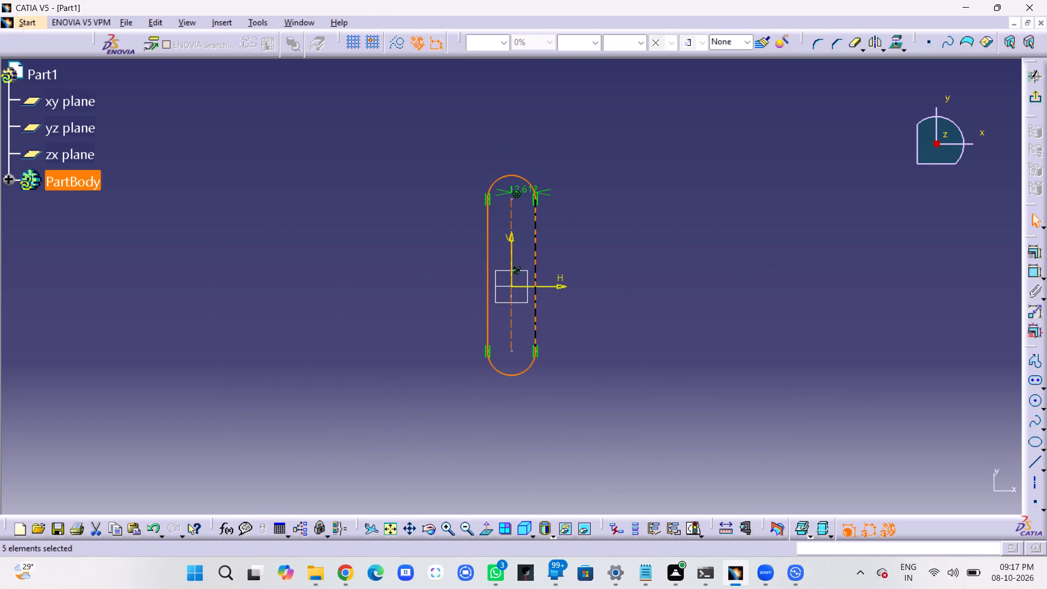
Delete the automatically created size dimension at the elongated profile's upper end.
left_click(577, 185)
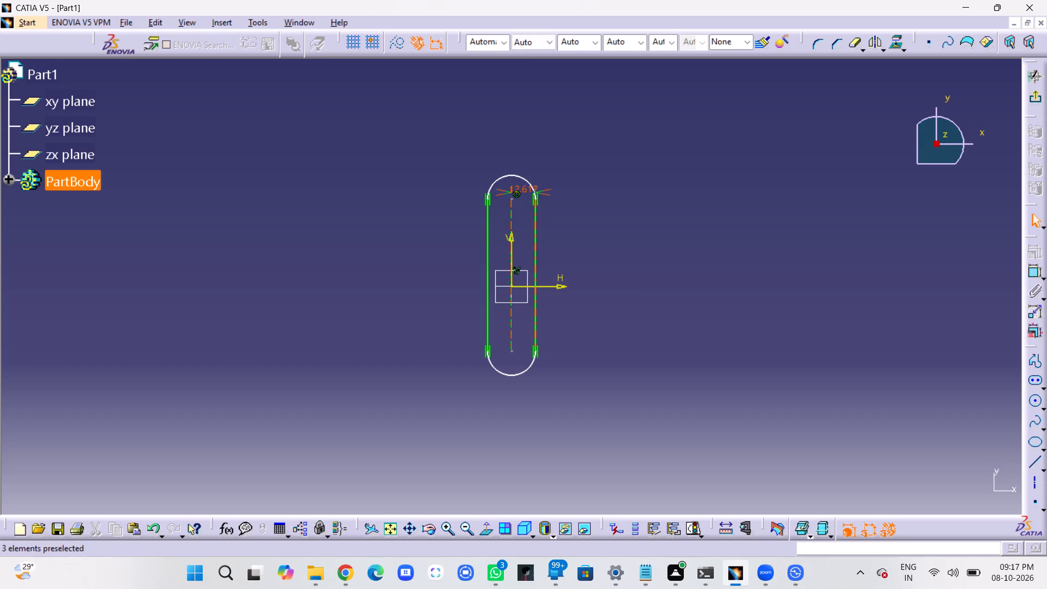
left_click(526, 191)
key("Delete")
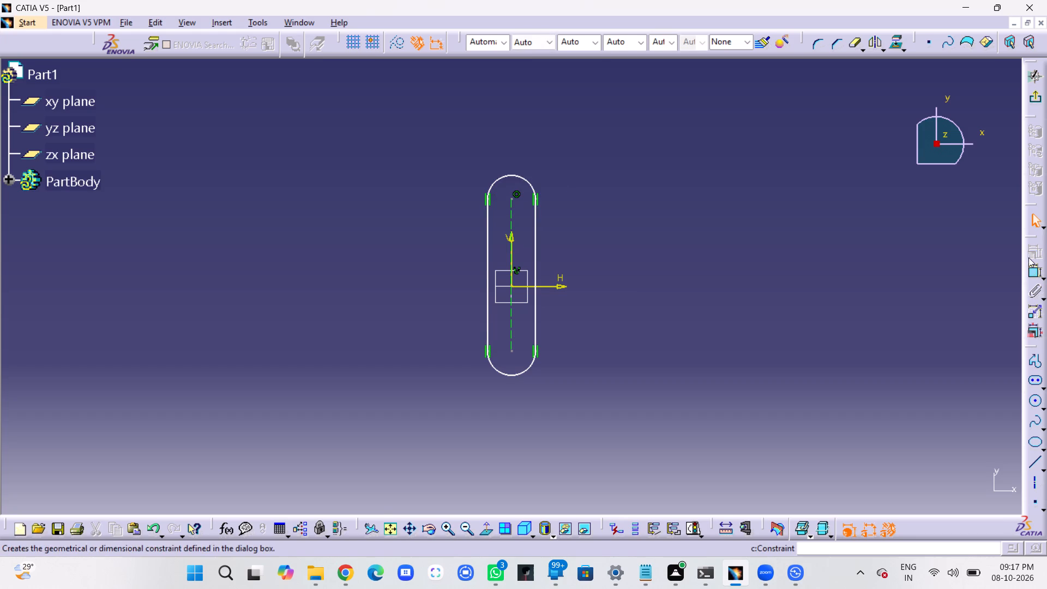
Dimension the radius of the elongated profile's upper arc and set it to 30 mm.
left_click(1034, 272)
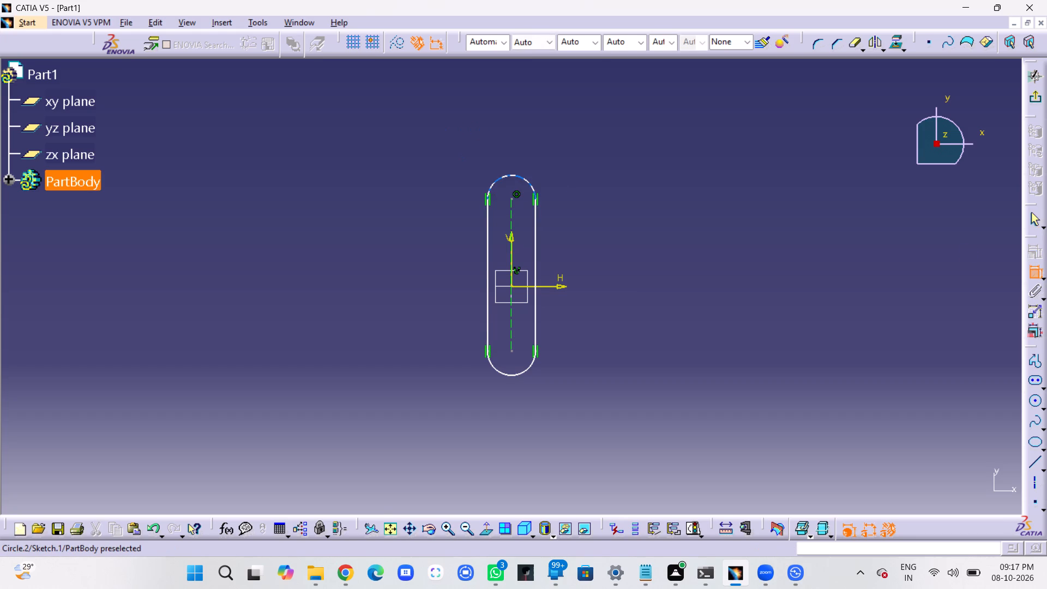
left_click(523, 178)
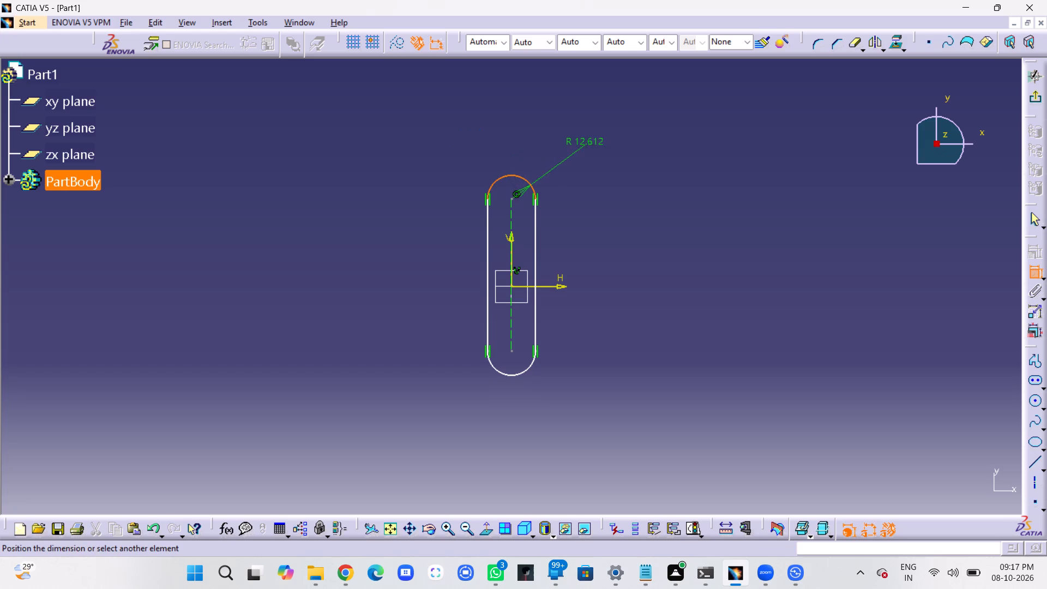
left_click(585, 145)
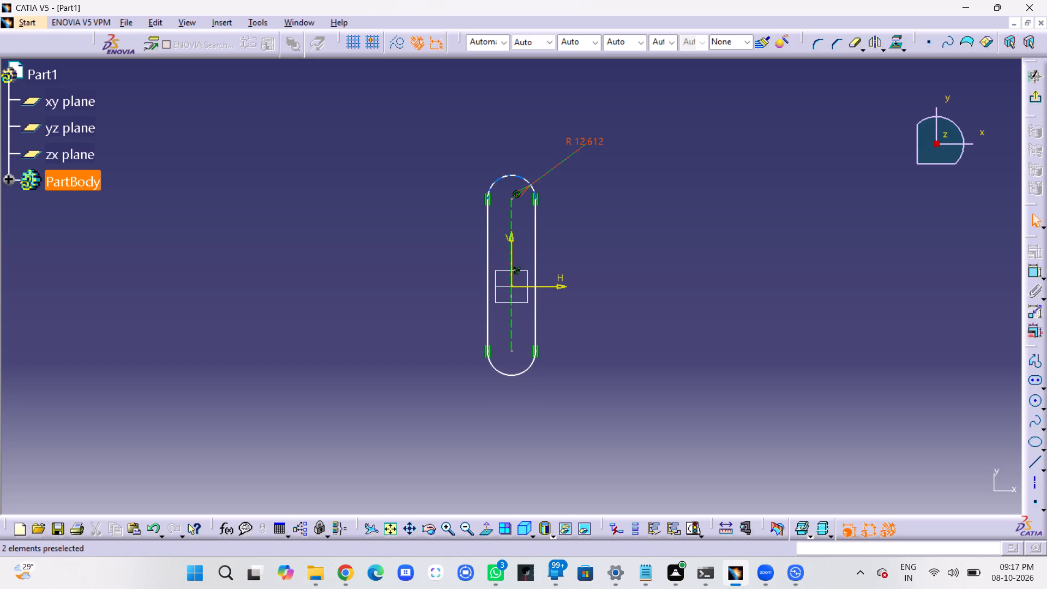
double_click(595, 141)
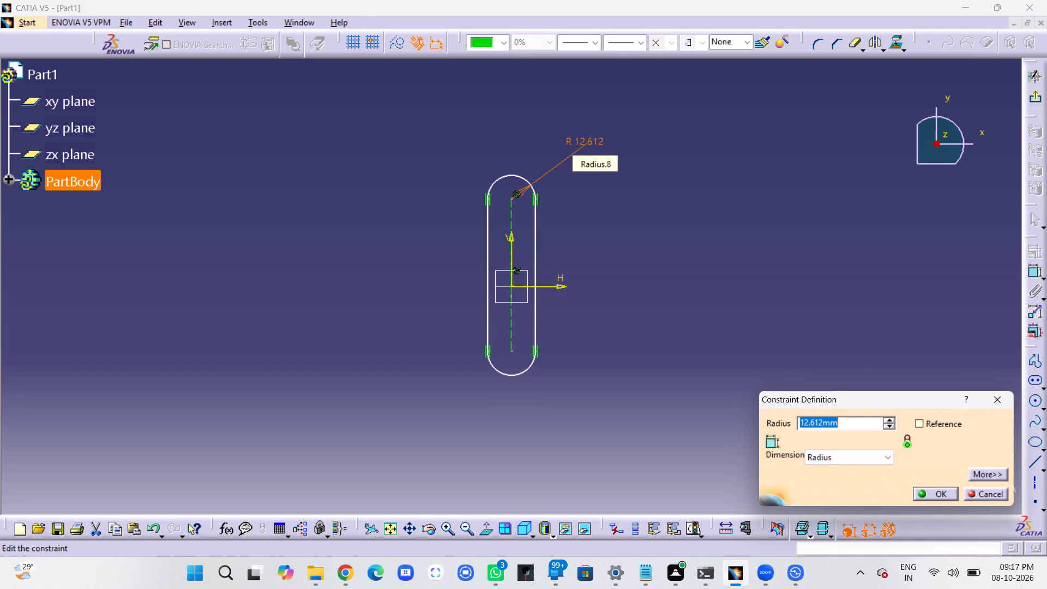
type("30")
key("Return")
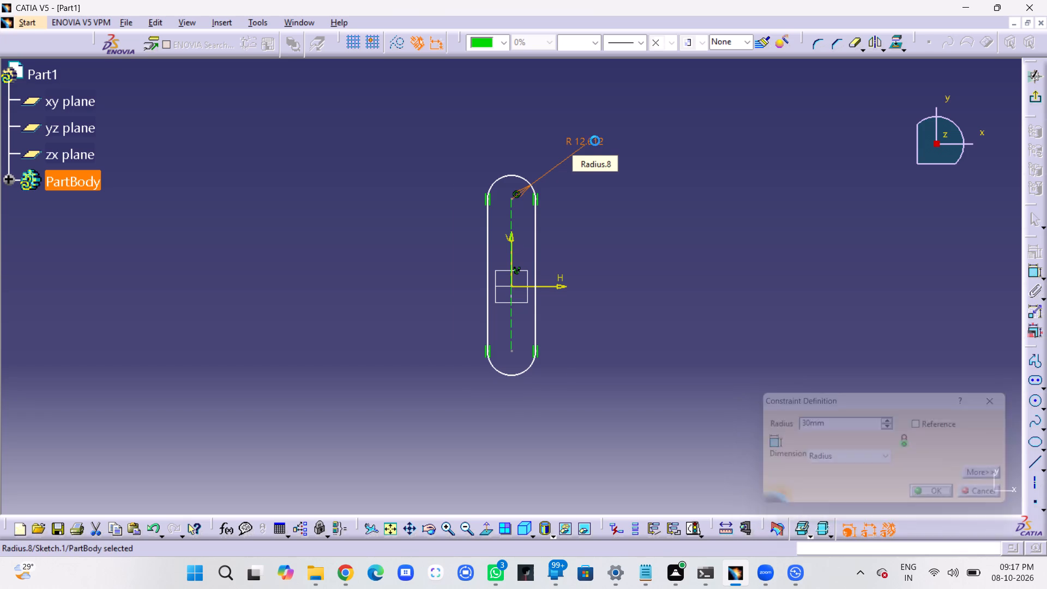
left_click(760, 241)
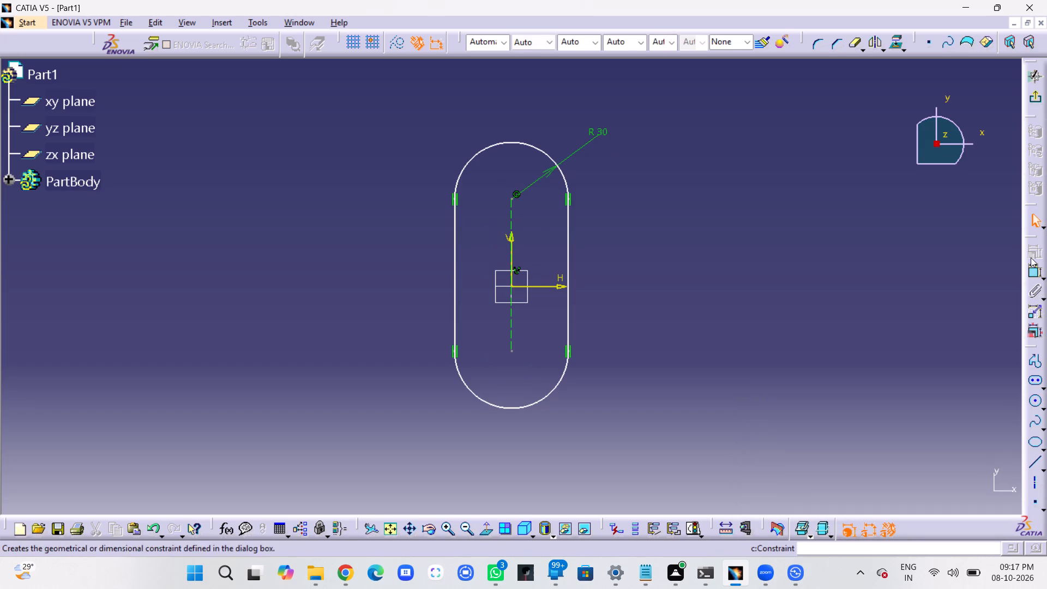
Dimension the centre-to-centre length of the elongated profile and set it to 140 mm.
left_click(1033, 269)
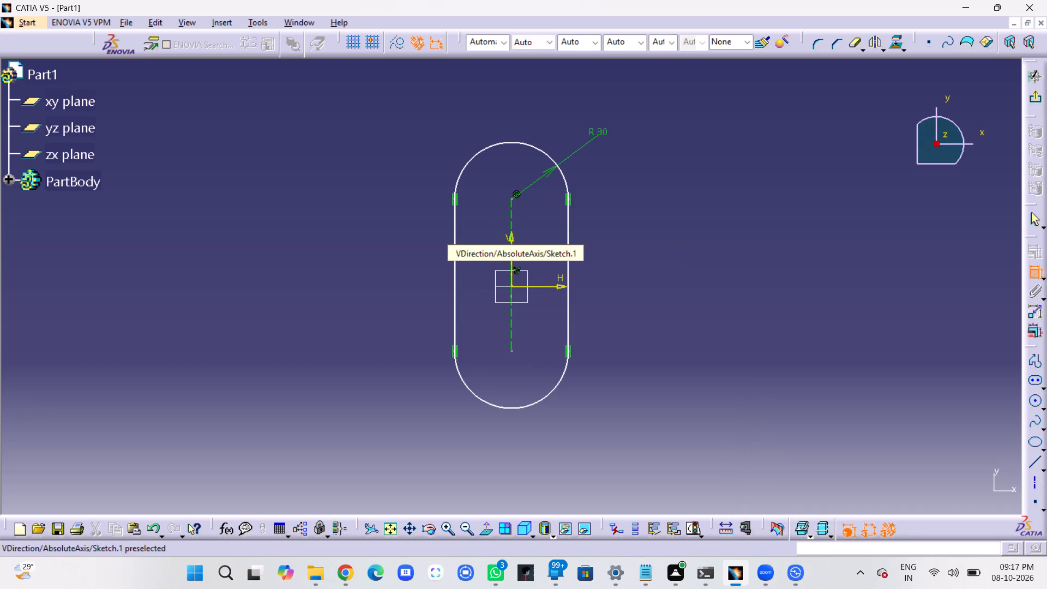
left_click(513, 218)
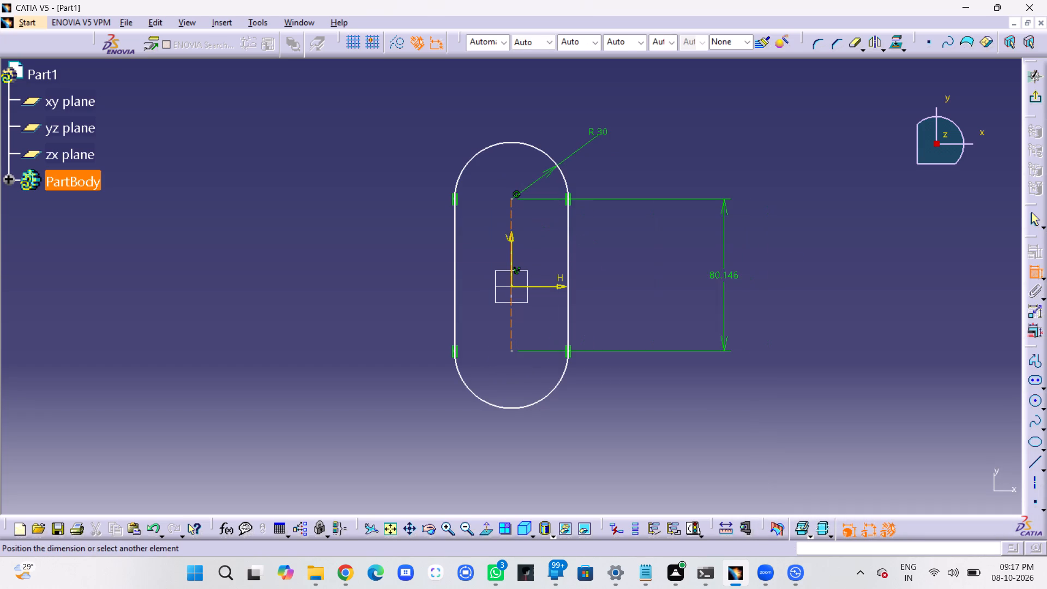
left_click(730, 277)
double_click(741, 274)
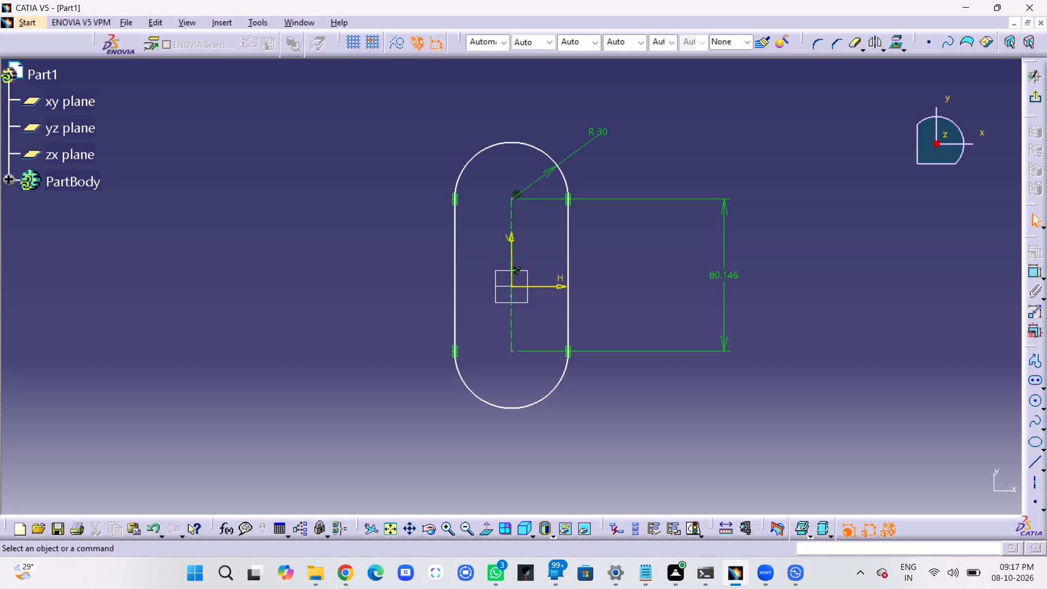
double_click(735, 274)
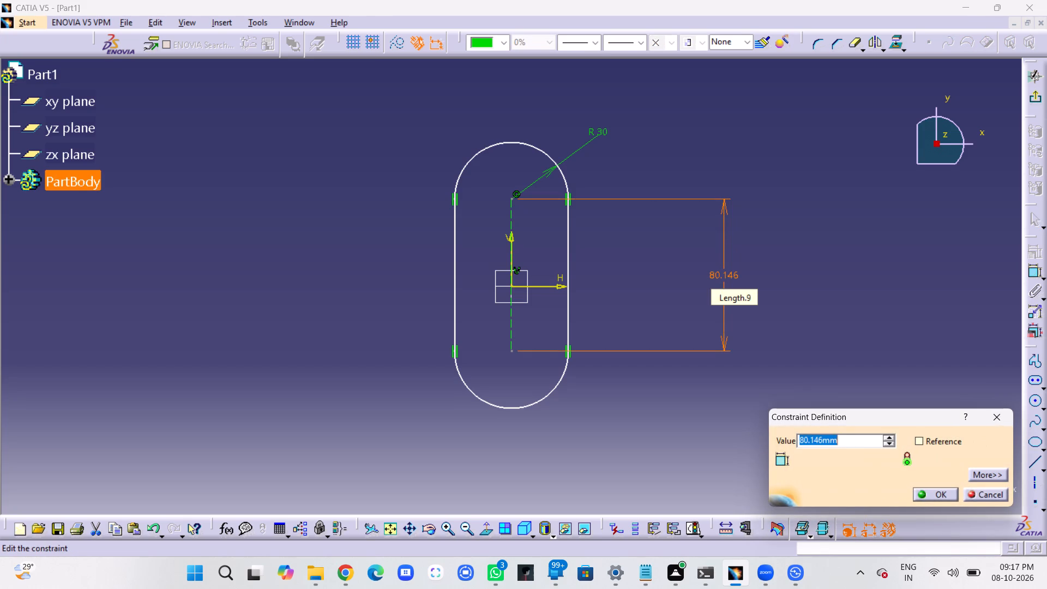
type("140")
key("Return")
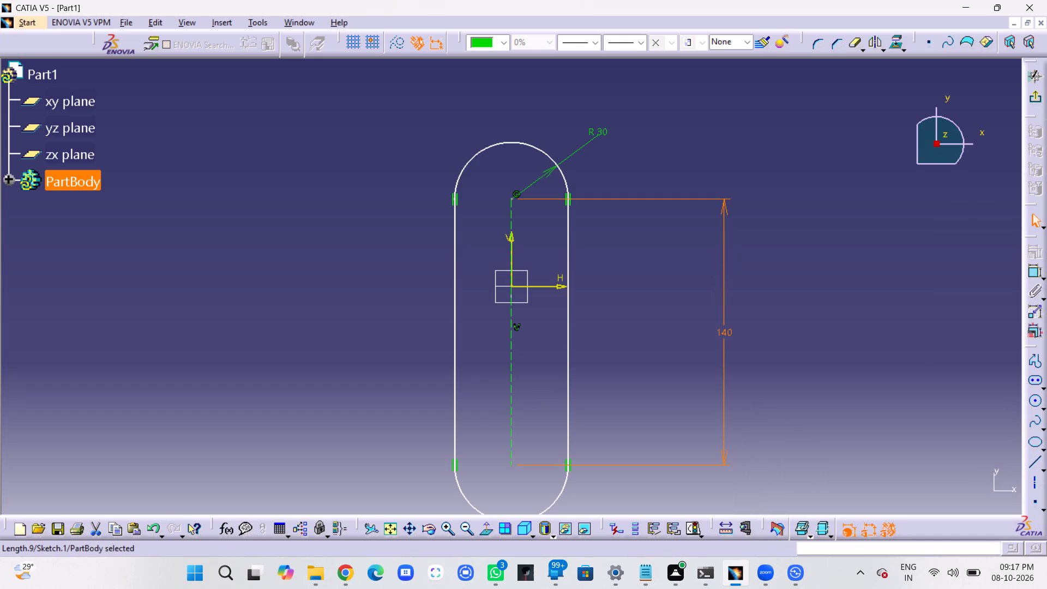
left_click(835, 265)
Dimension the upper arc centre's distance from the H axis and set it to 70 mm, half the centre-to-centre length.
left_click(1035, 275)
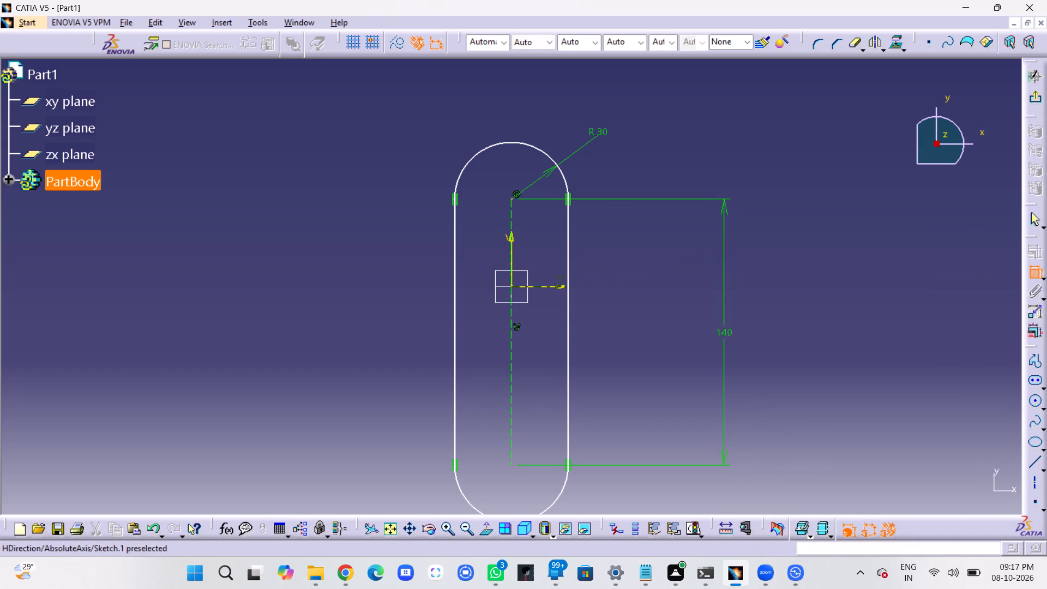
left_click(544, 286)
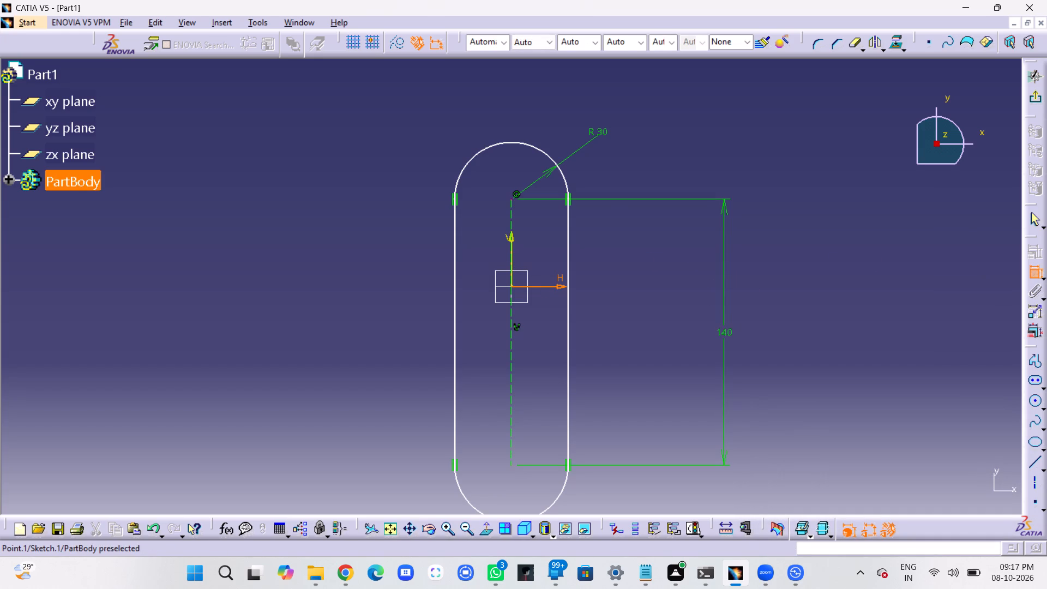
left_click(512, 196)
left_click(677, 248)
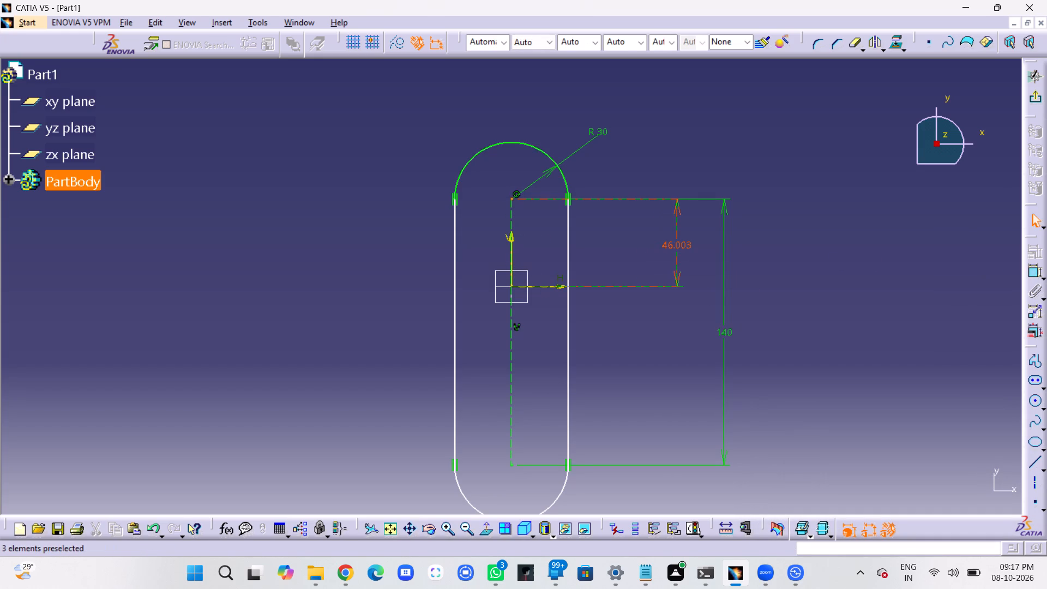
double_click(685, 247)
type("140")
key("slash")
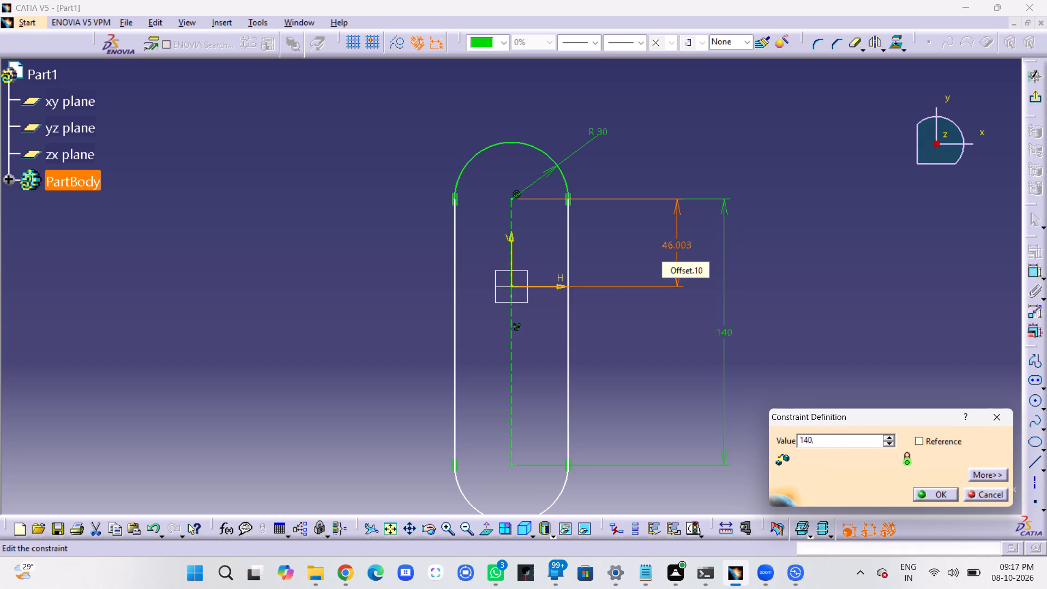
key("2")
key("Return")
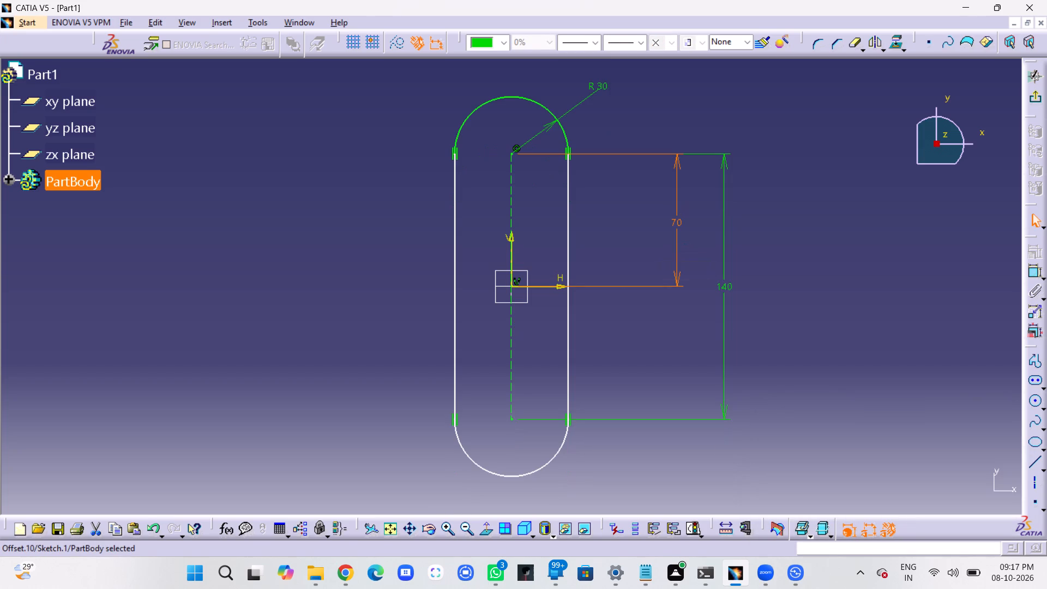
left_click(822, 240)
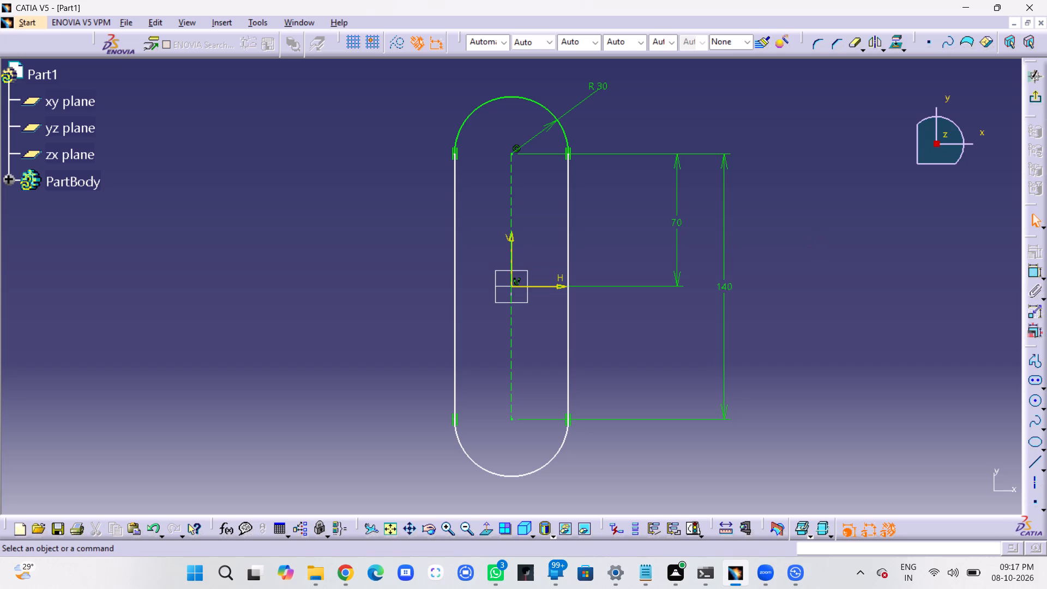
Dimension the radius of the elongated profile's lower arc.
left_click(1031, 269)
left_click(555, 455)
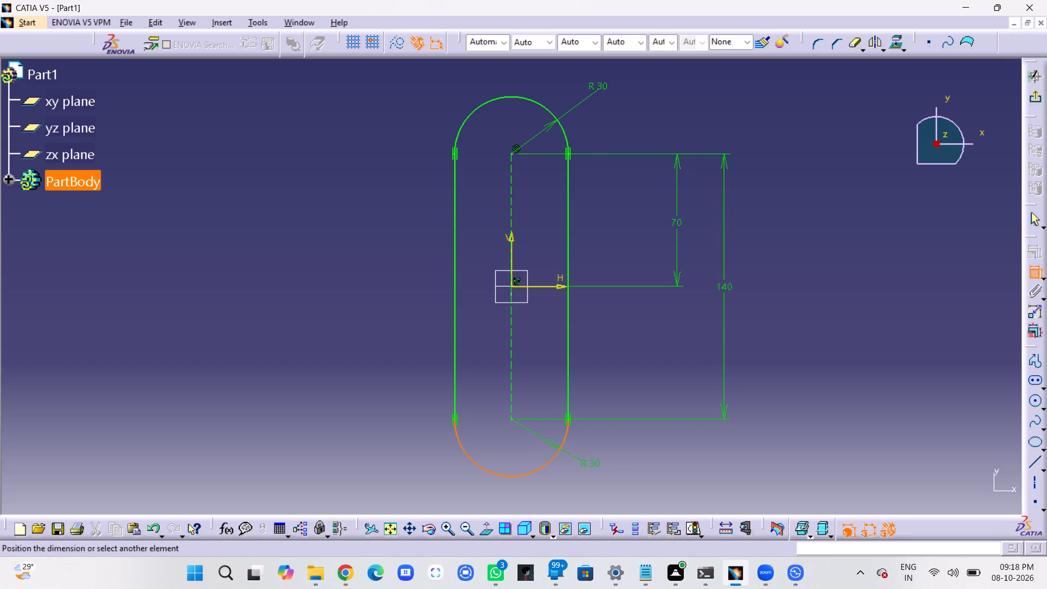
left_click(610, 477)
left_click(710, 474)
Sketch a circle of about 20.6 mm radius to the left of the elongated profile, centred about 94 mm left of and 48 mm above the origin.
middle_click_drag(838, 390, 870, 370)
right_click(870, 370)
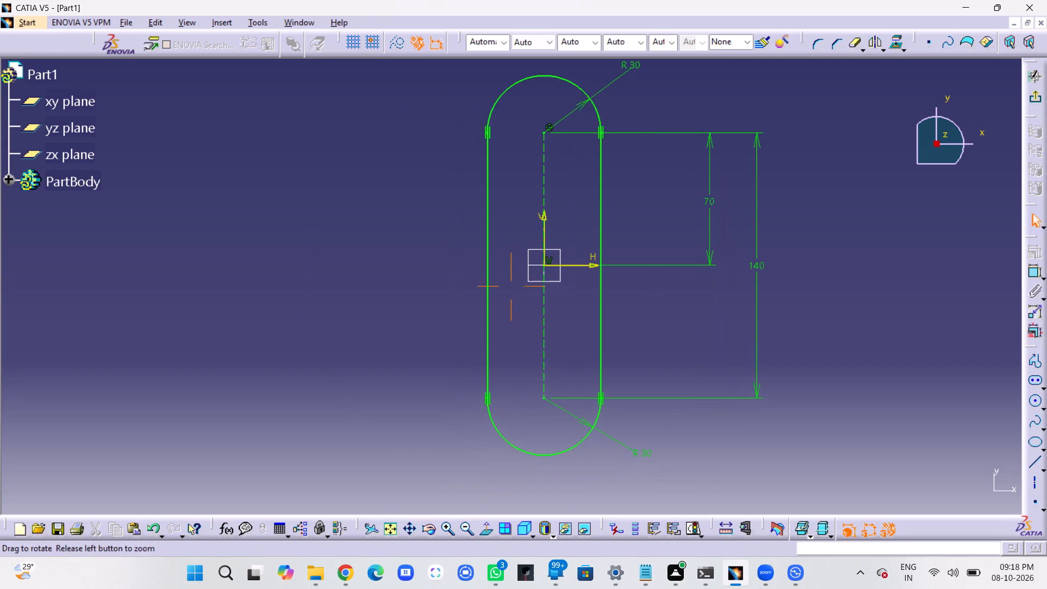
middle_click_drag(870, 370, 873, 400)
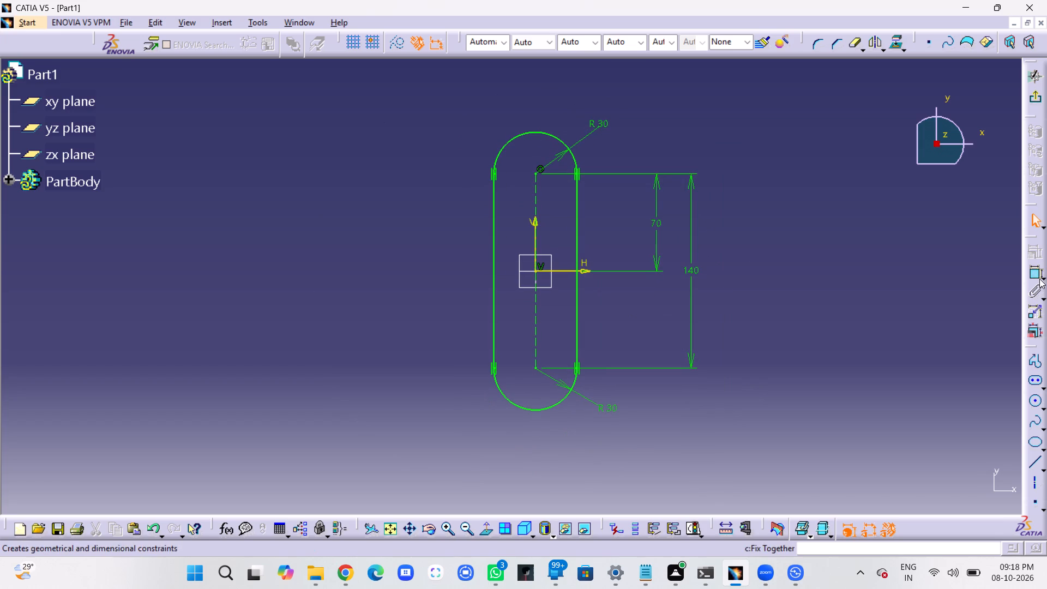
left_click(1036, 402)
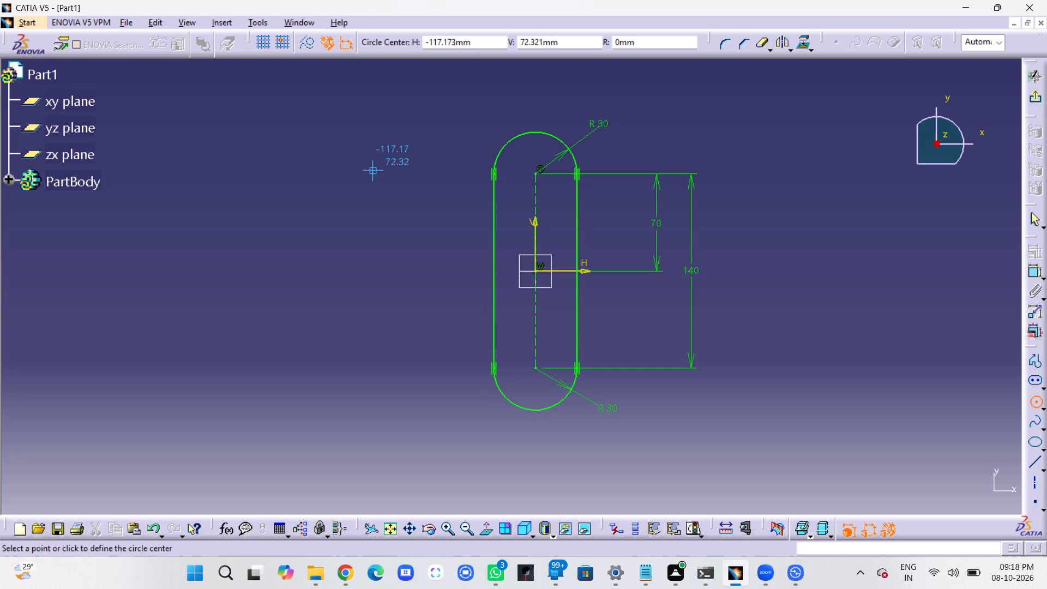
left_click(405, 204)
left_click(422, 226)
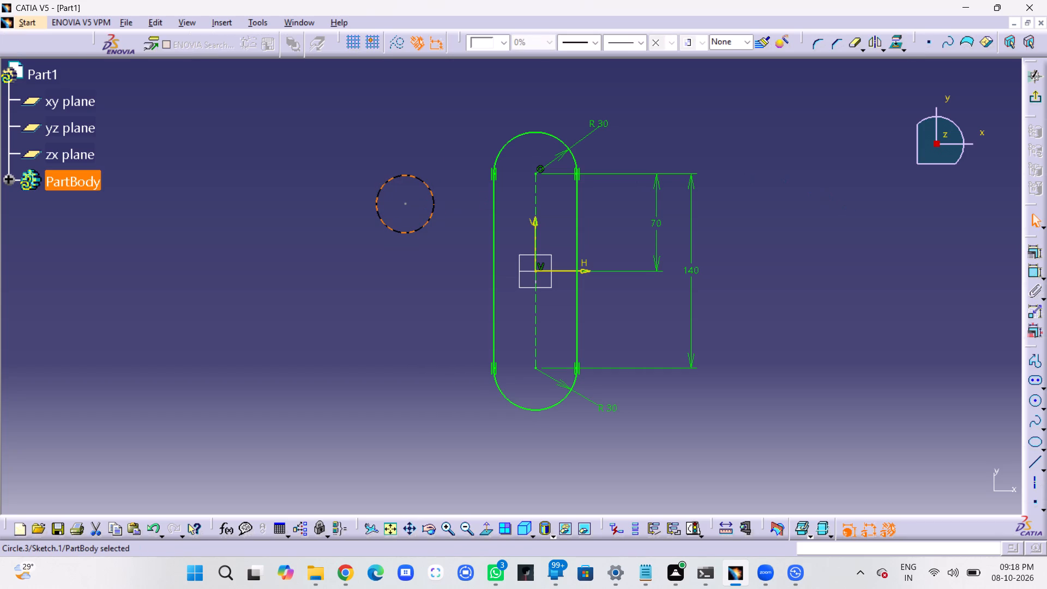
Dimension the circle beside the elongated profile as a diameter and set it to 50 mm.
left_click(1034, 272)
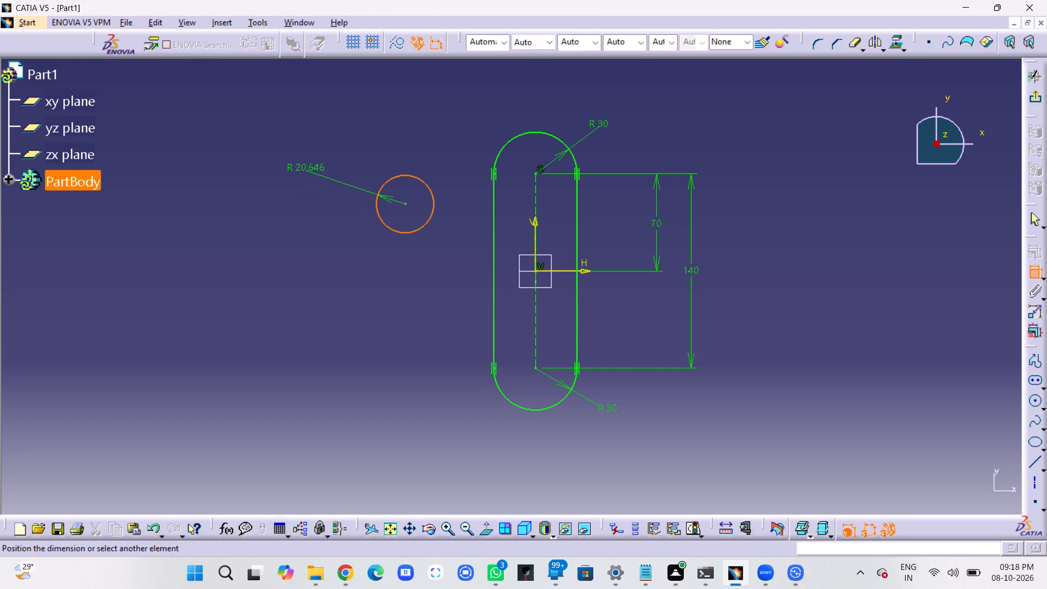
left_click(316, 155)
double_click(326, 153)
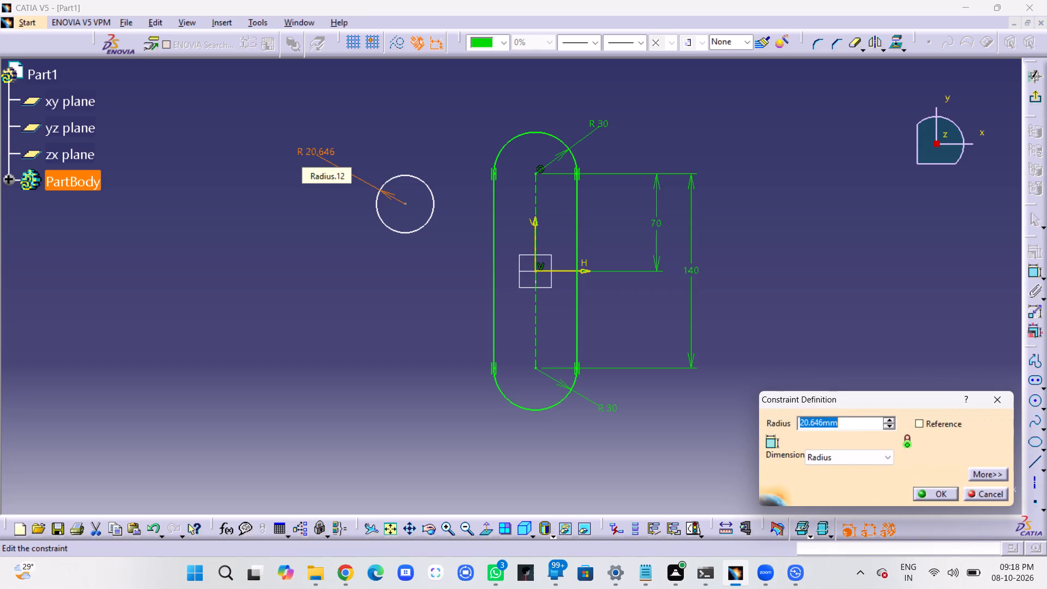
left_click(856, 455)
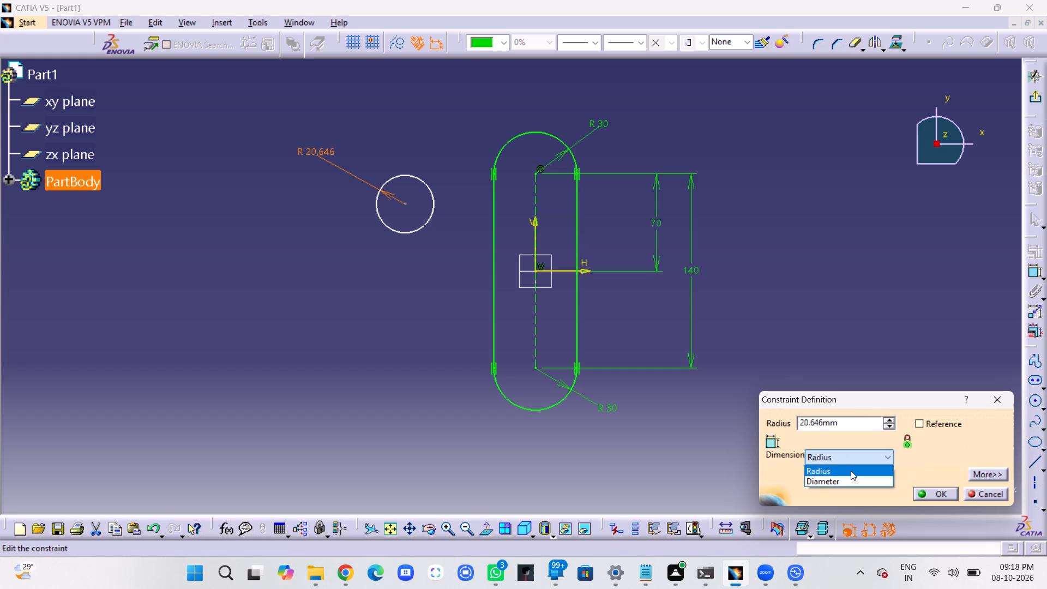
left_click(847, 479)
double_click(843, 423)
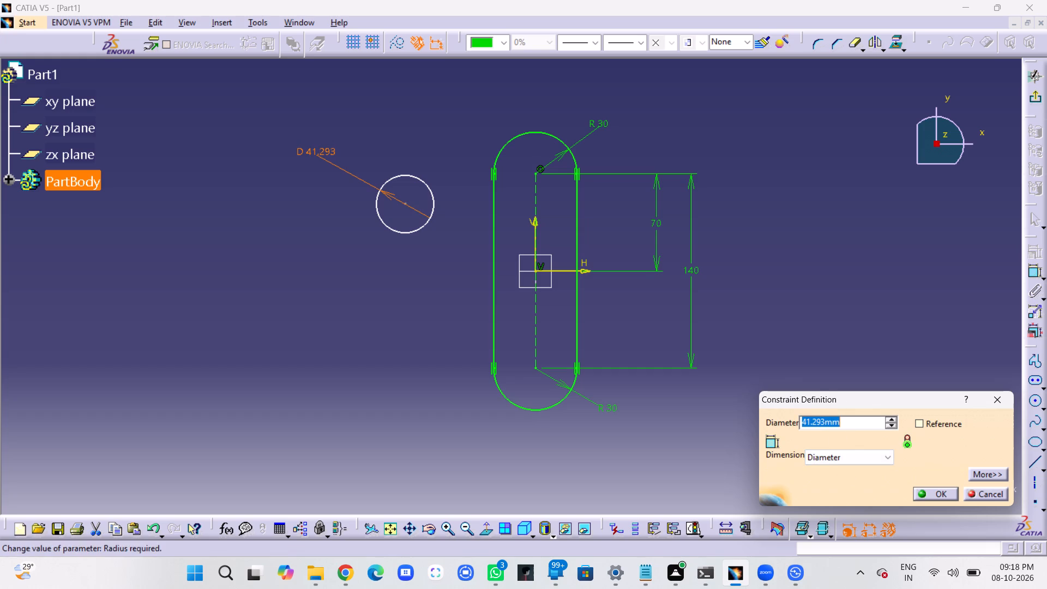
type("50")
key("Return")
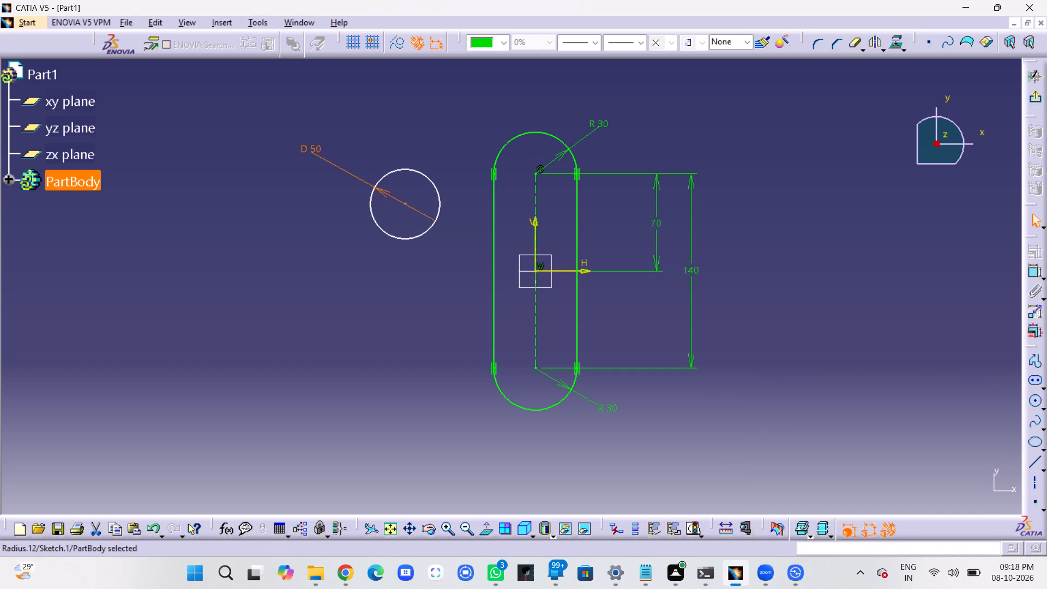
left_click(817, 392)
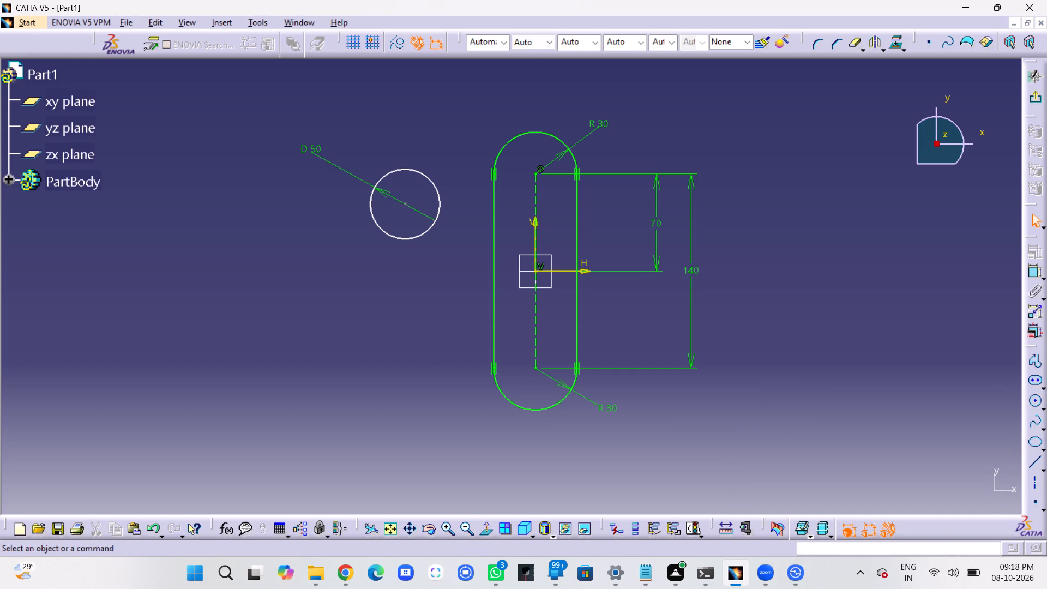
left_click(908, 254)
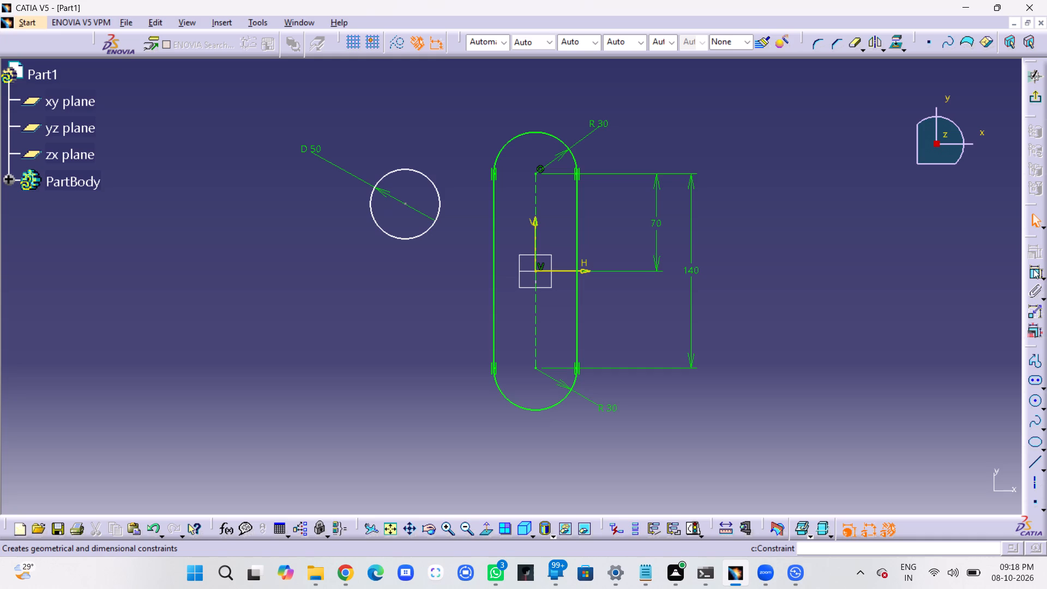
Sketch a second circle of about 50 mm diameter below the first, centred about 94 mm left of and 43 mm below the origin.
left_click(1035, 401)
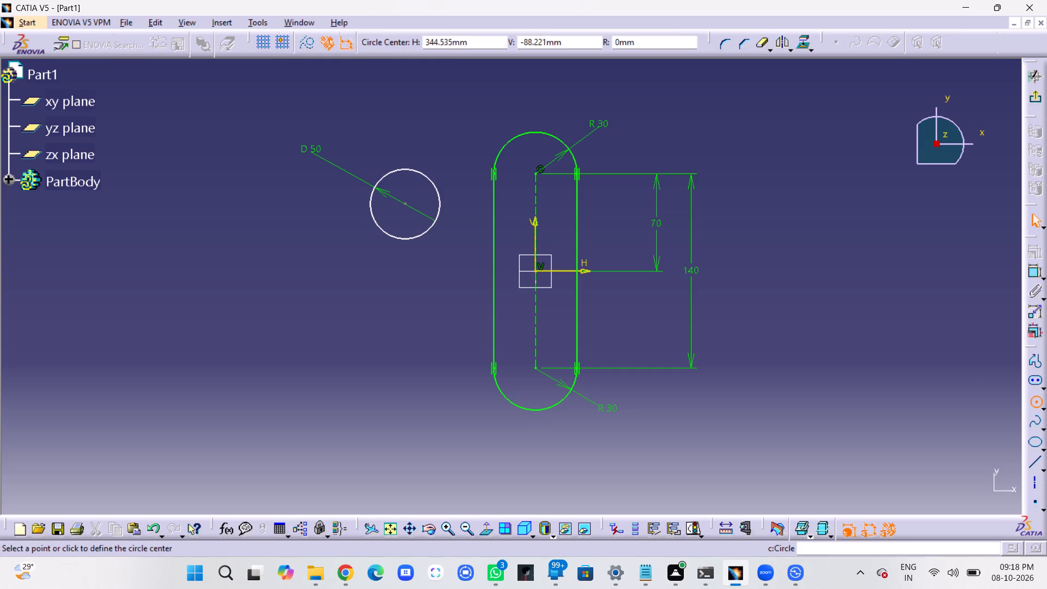
left_click(405, 330)
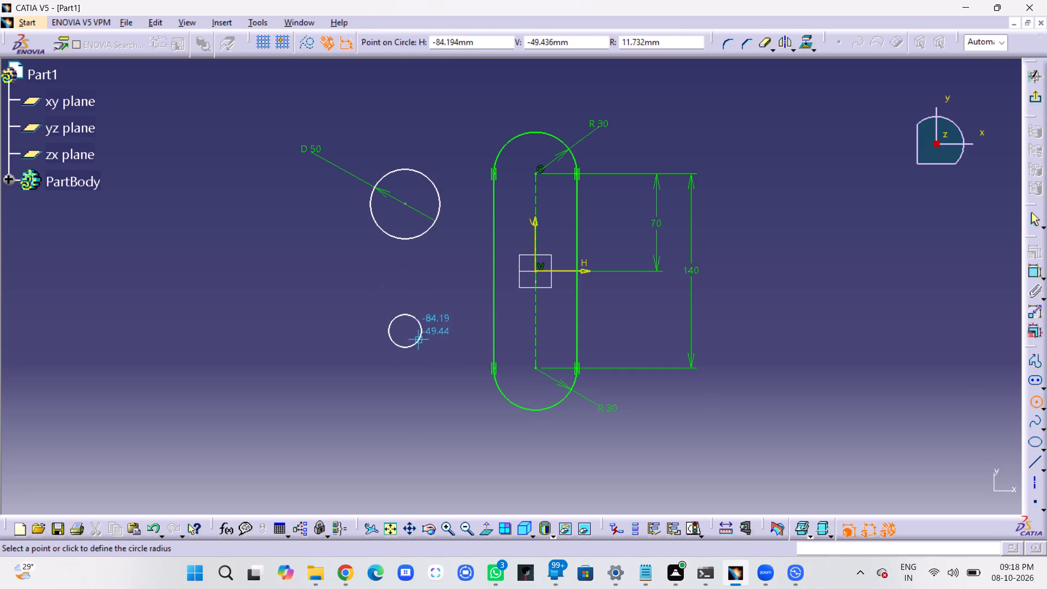
left_click(430, 356)
Dimension the lower circle's diameter and set it to 50 mm.
left_click(1036, 274)
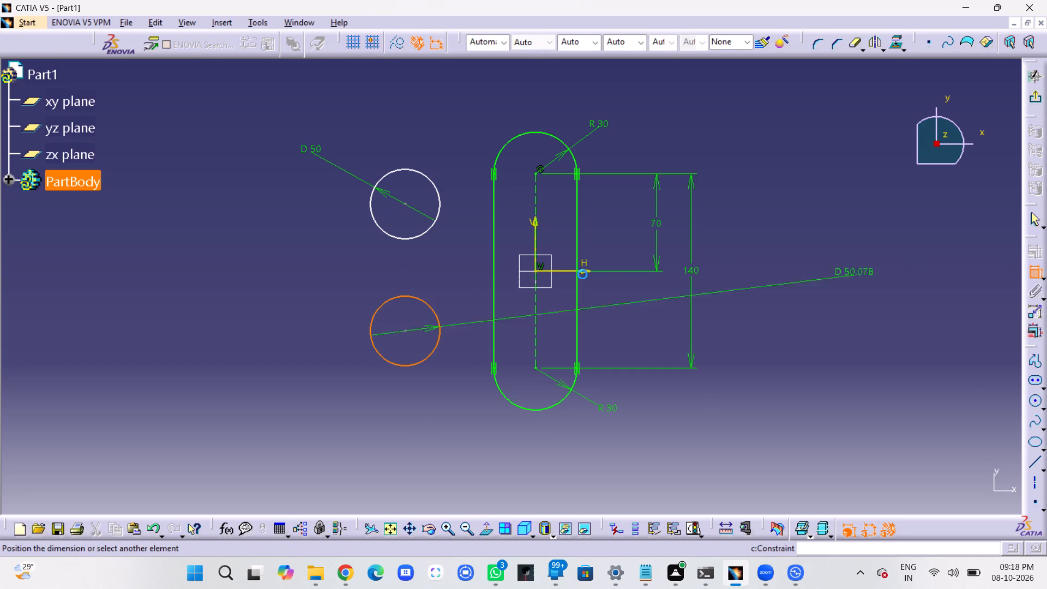
left_click(313, 289)
double_click(328, 285)
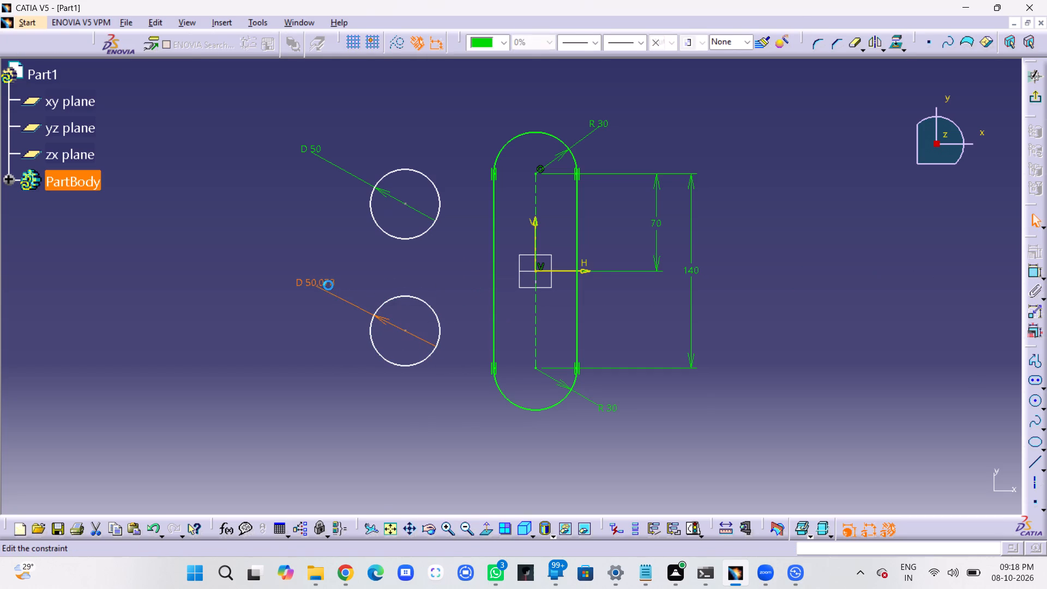
type("50")
key("Return")
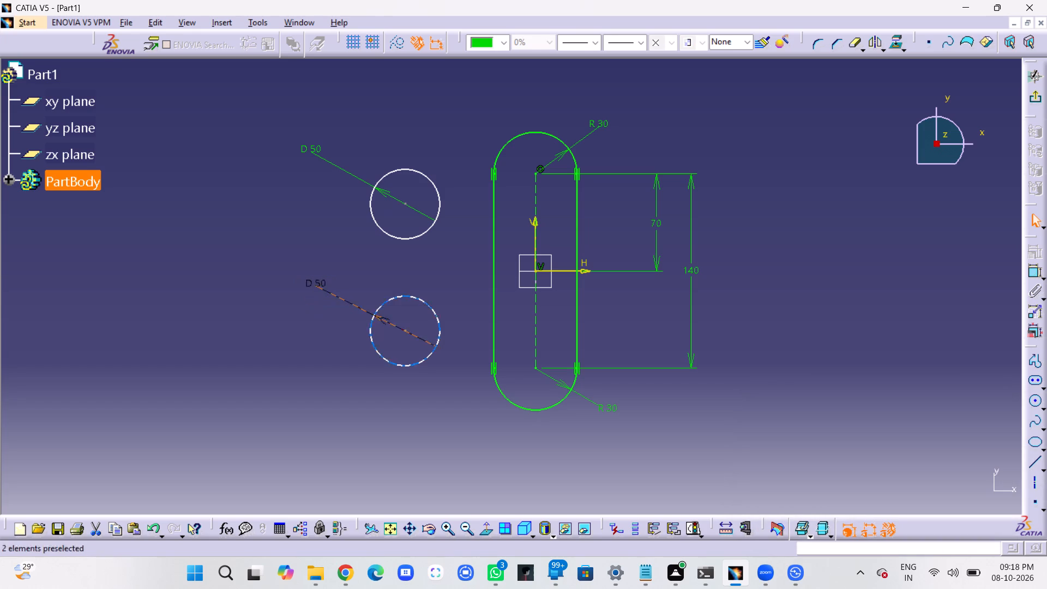
left_click(262, 306)
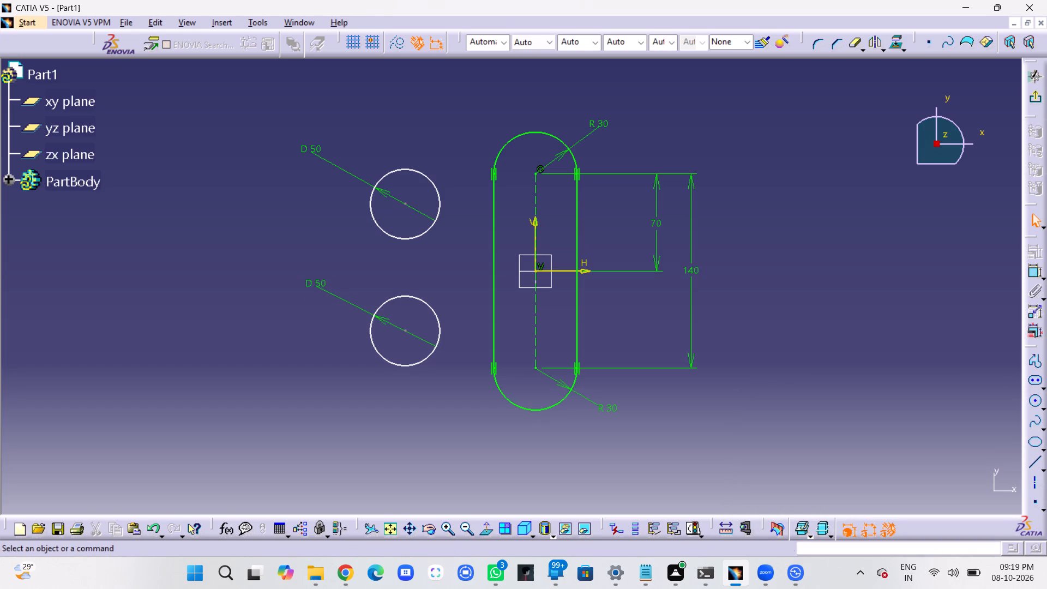
Dimension the horizontal distance from the upper circle's centre to the elongated profile's centreline and set it to 87 mm.
left_click(1036, 269)
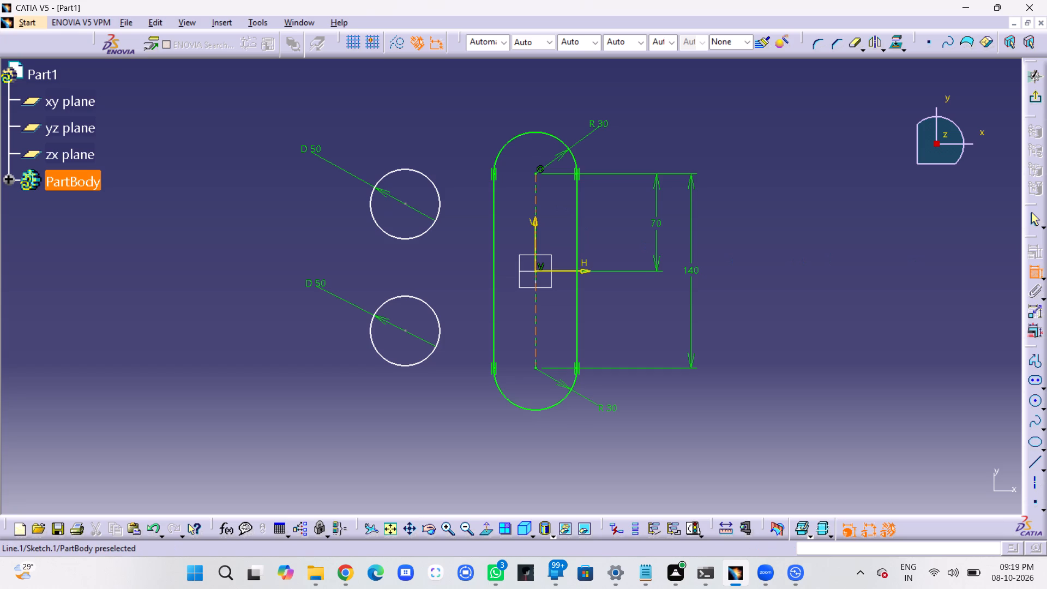
left_click(534, 190)
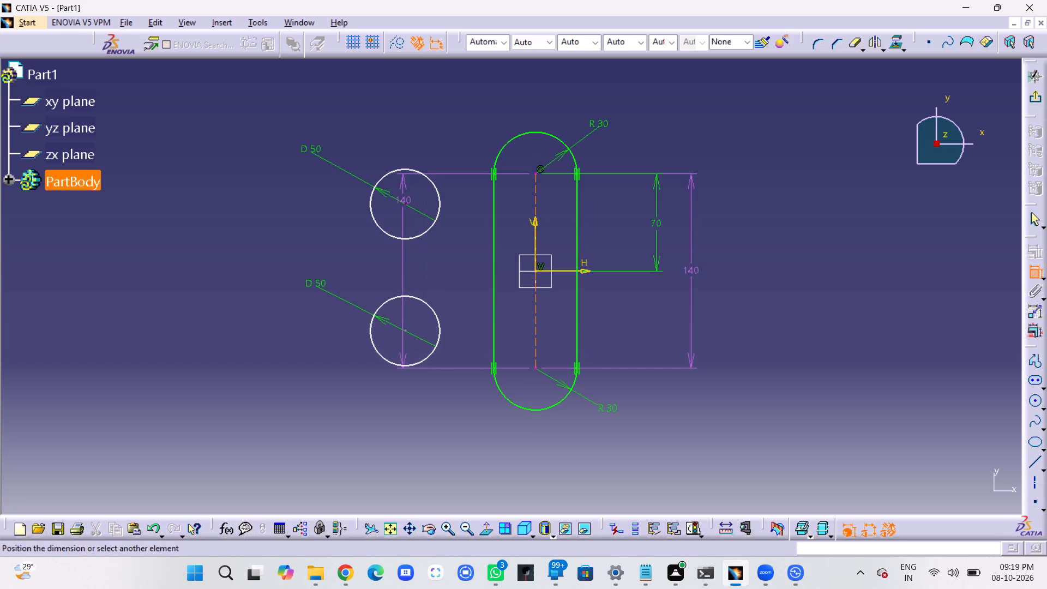
left_click(403, 203)
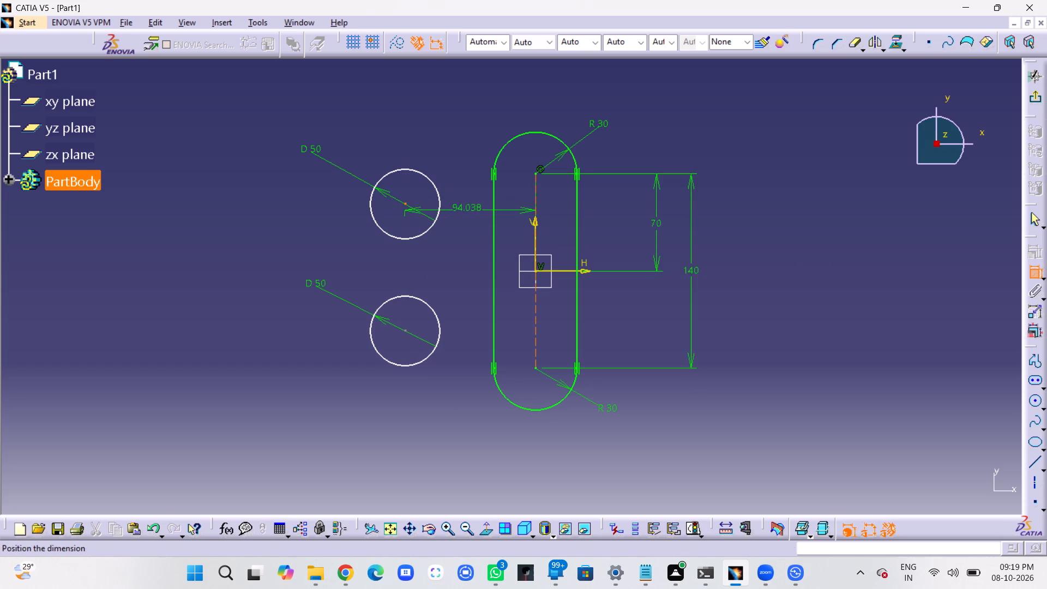
left_click(462, 264)
double_click(465, 260)
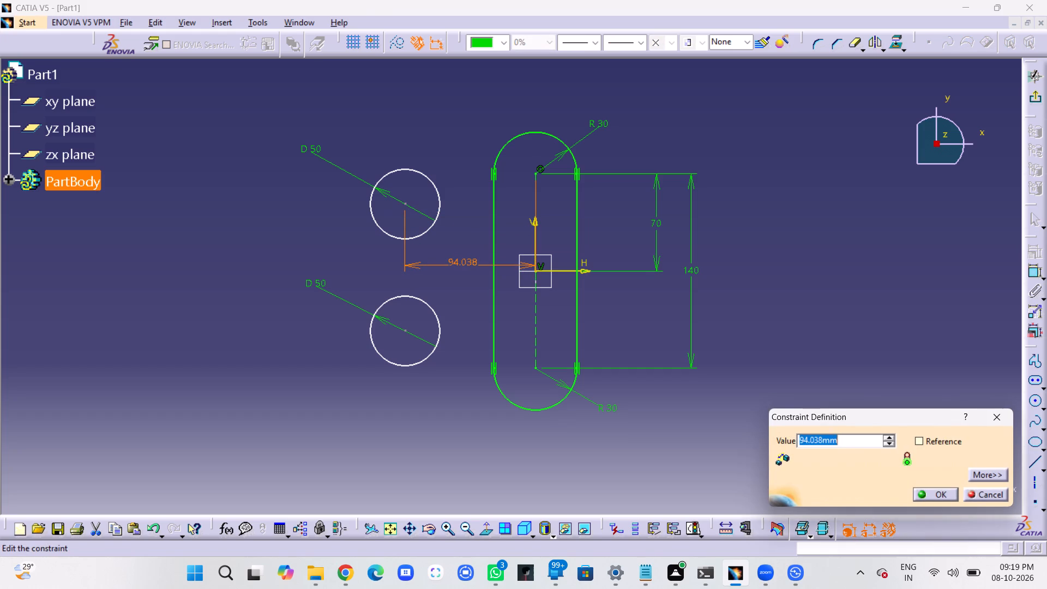
type("87")
key("Return")
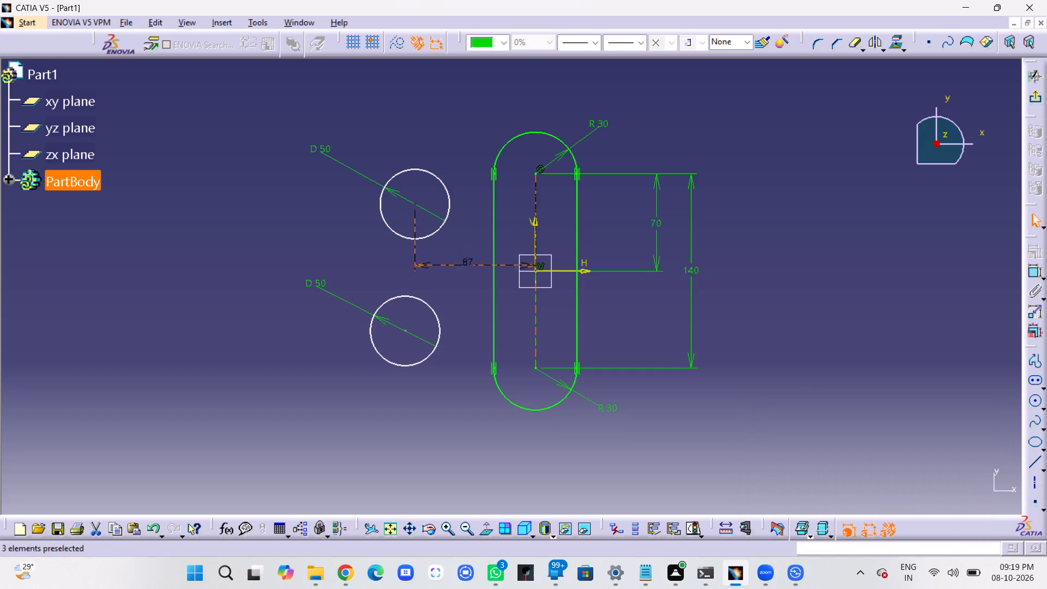
left_click(969, 254)
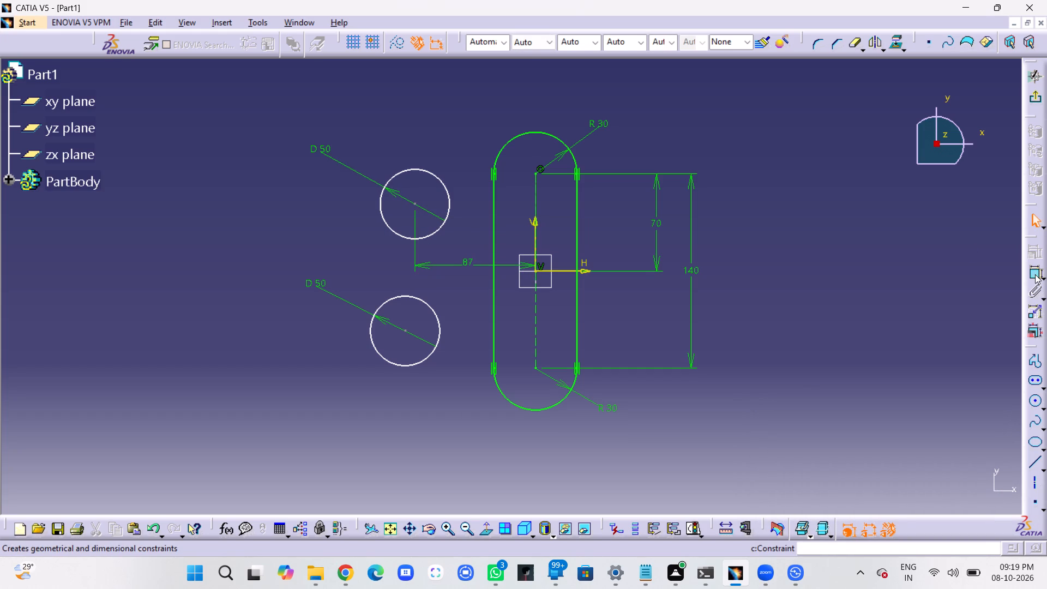
Dimension the horizontal distance from the lower circle's centre to the elongated profile's centreline and set it to 87 mm.
left_click(1035, 274)
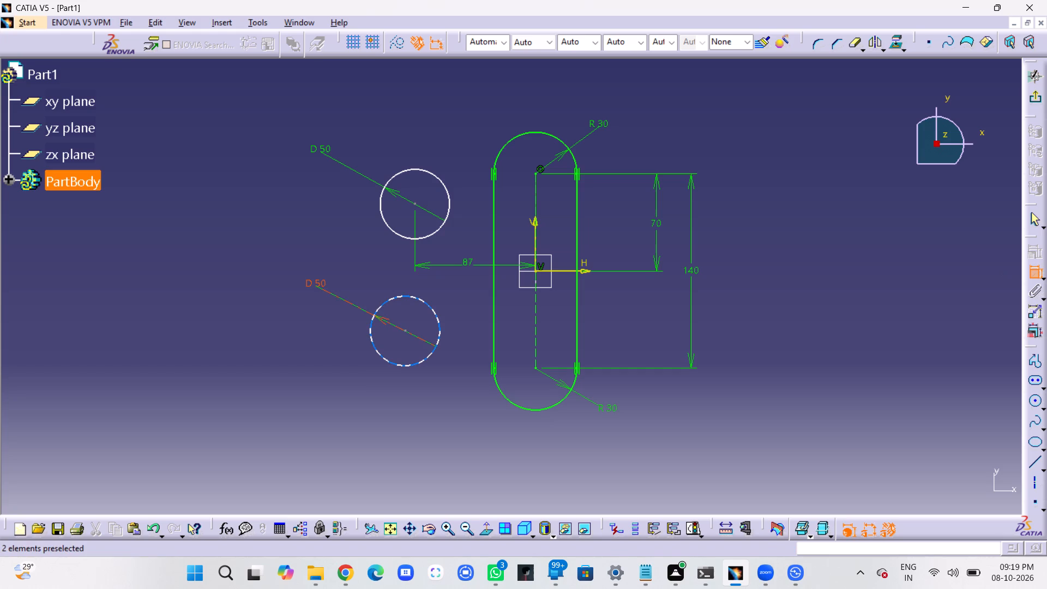
left_click(406, 332)
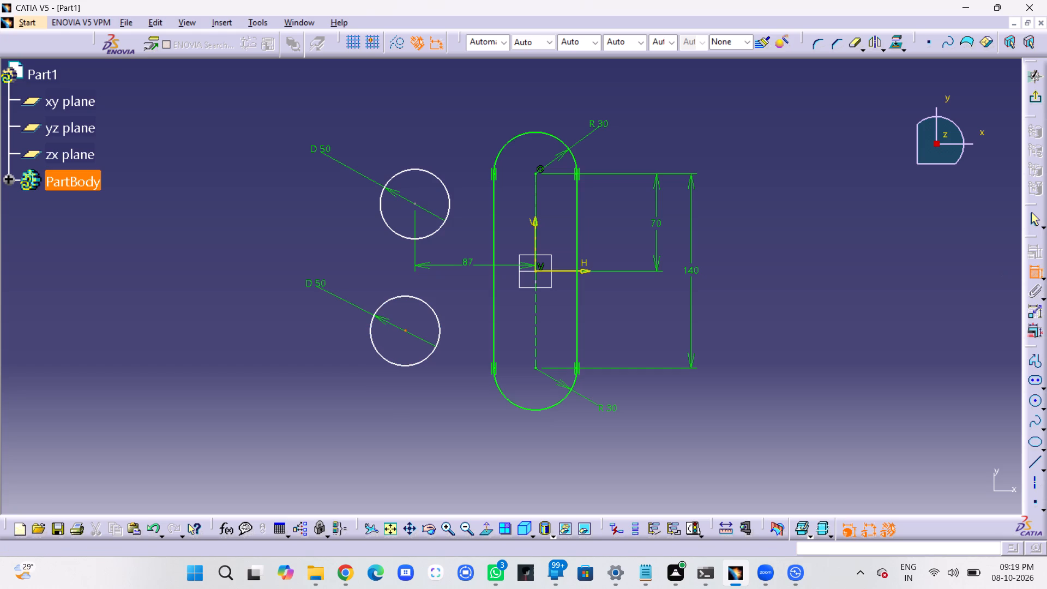
left_click(535, 322)
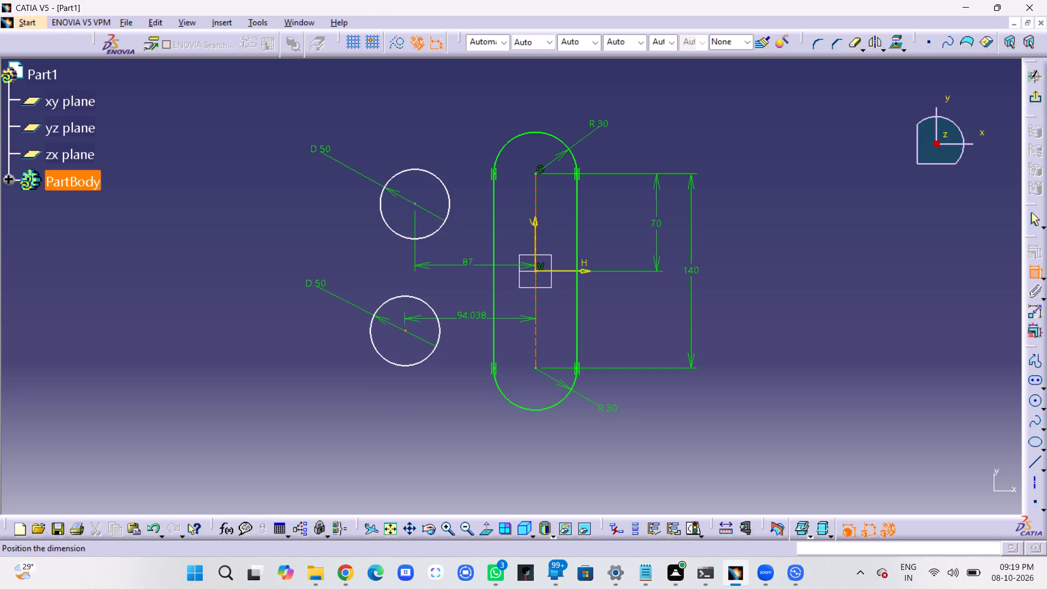
left_click(473, 317)
double_click(474, 315)
type("87")
key("Return")
left_click(1016, 293)
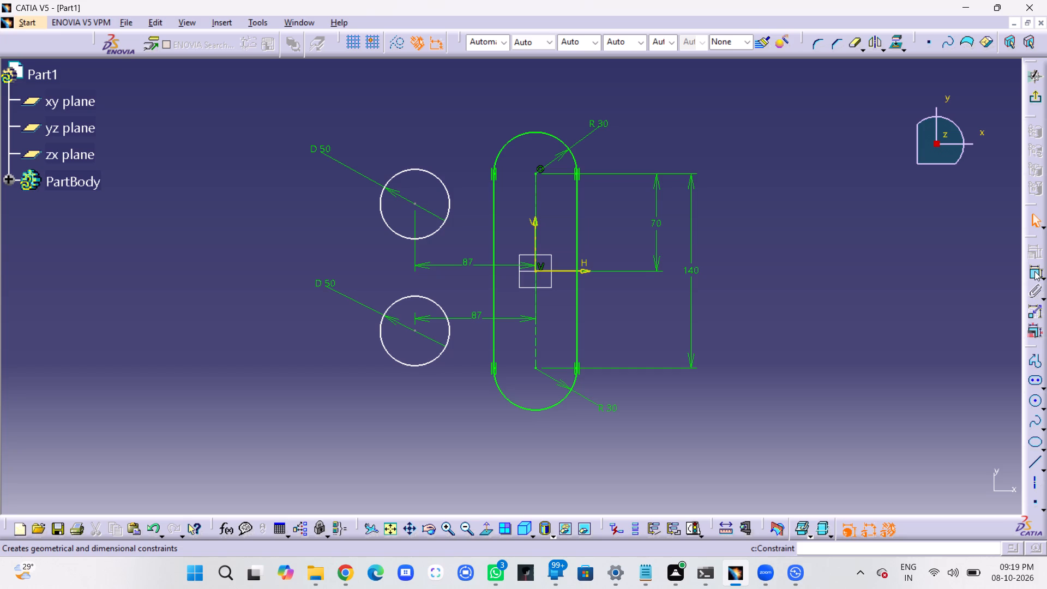
Dimension the vertical distance between the two circle centres and set it to 100 mm.
left_click(1034, 271)
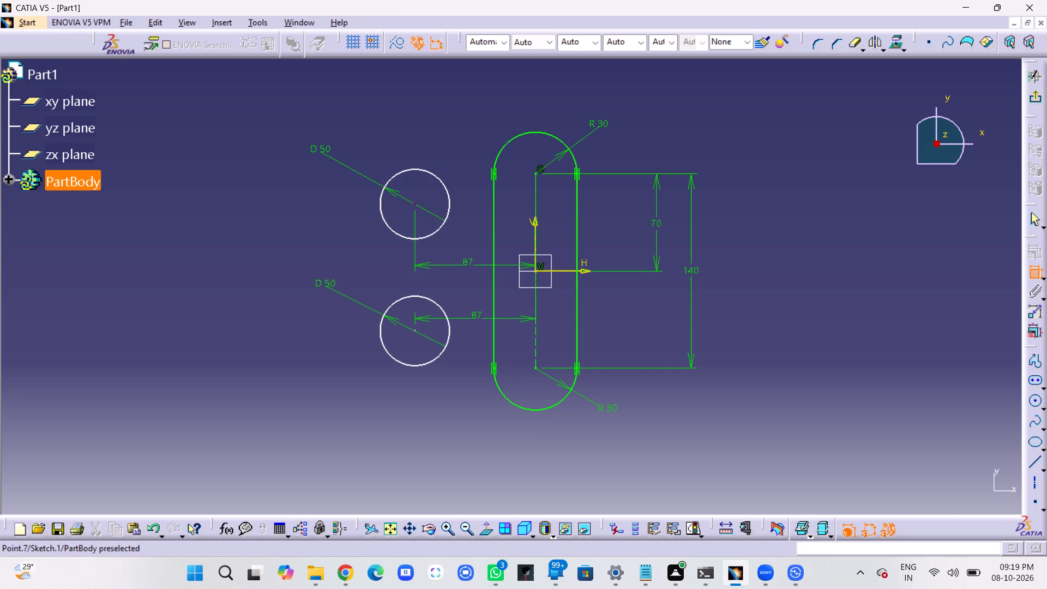
left_click(417, 205)
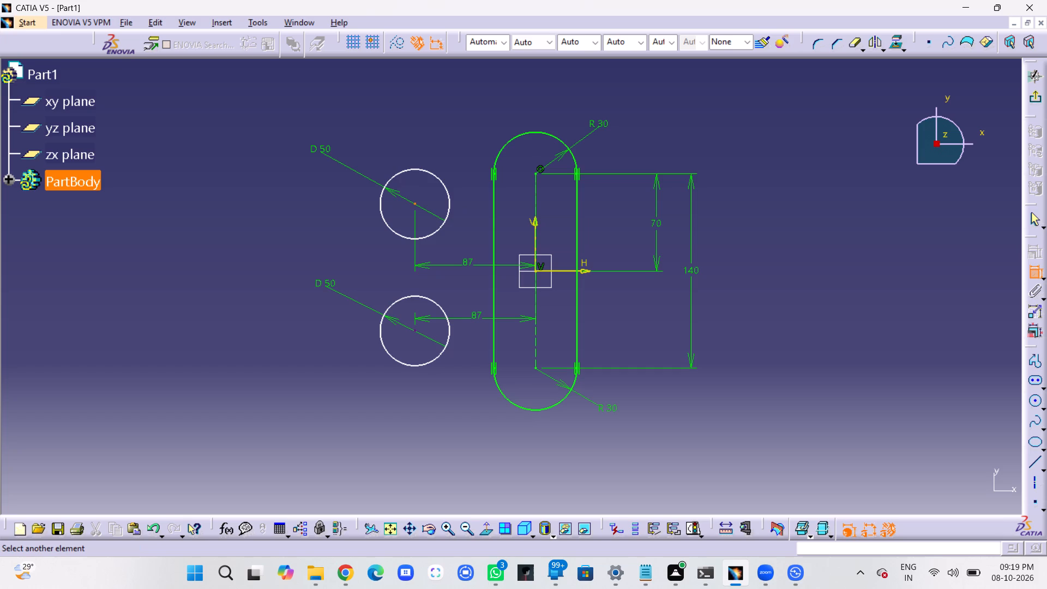
left_click(413, 334)
left_click(370, 259)
double_click(375, 259)
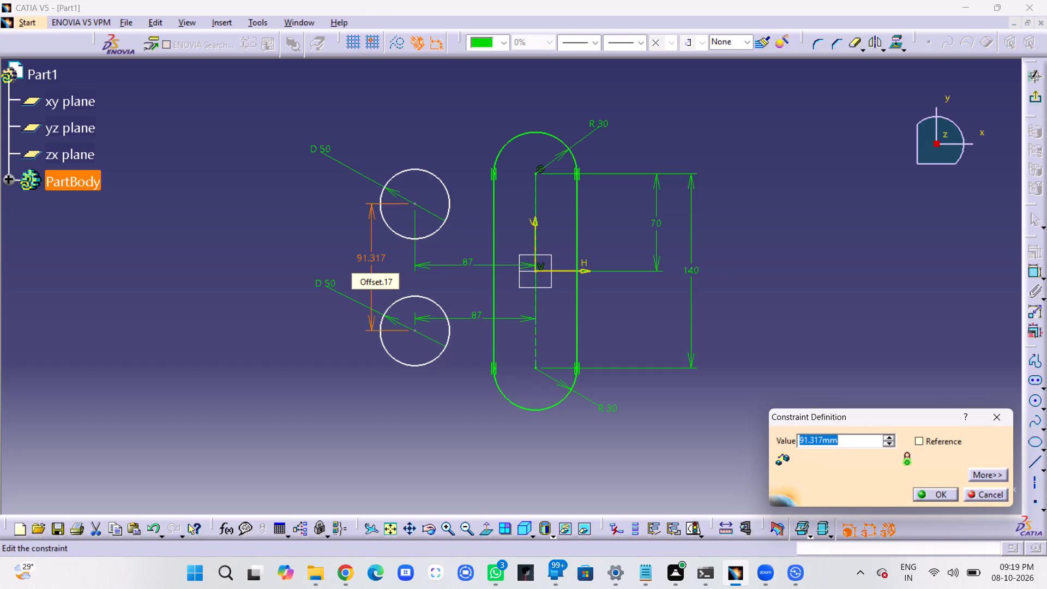
type("100")
key("Return")
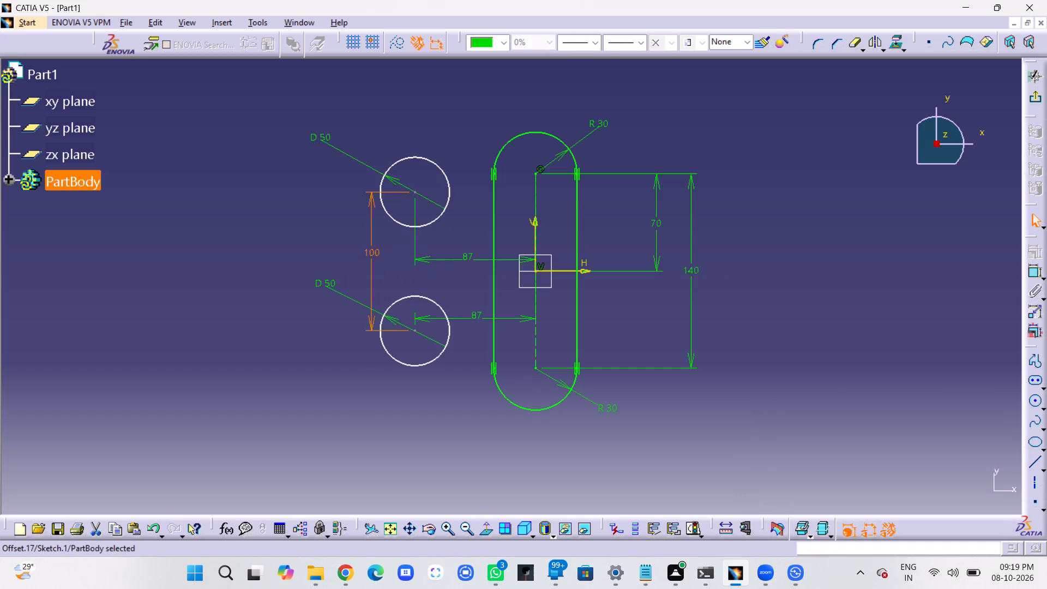
left_click(902, 254)
Dimension the upper circle centre's distance from the H axis and set it to 50 mm.
left_click(1038, 273)
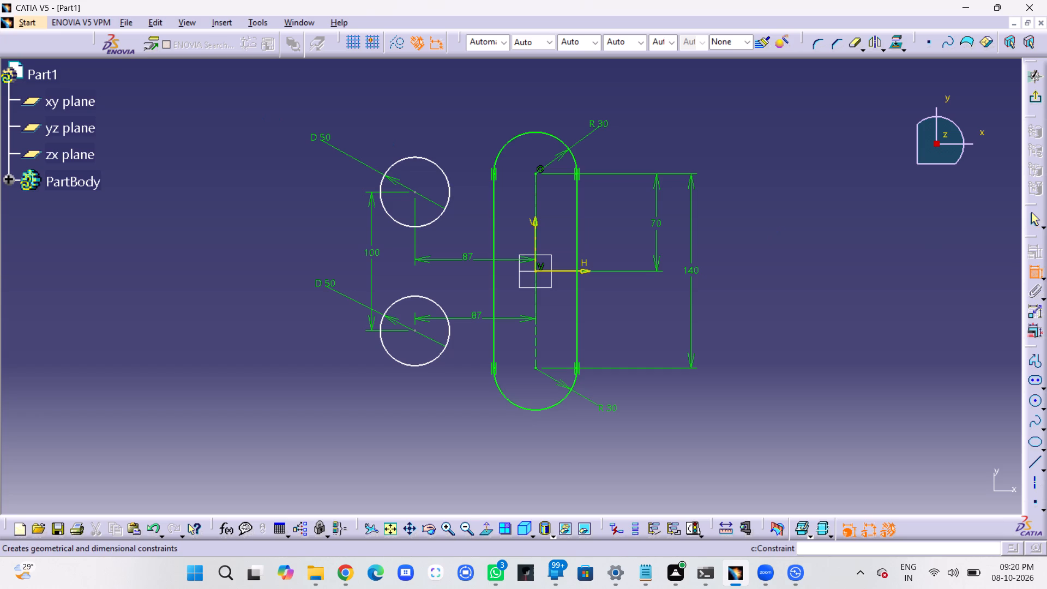
left_click(417, 193)
left_click(549, 271)
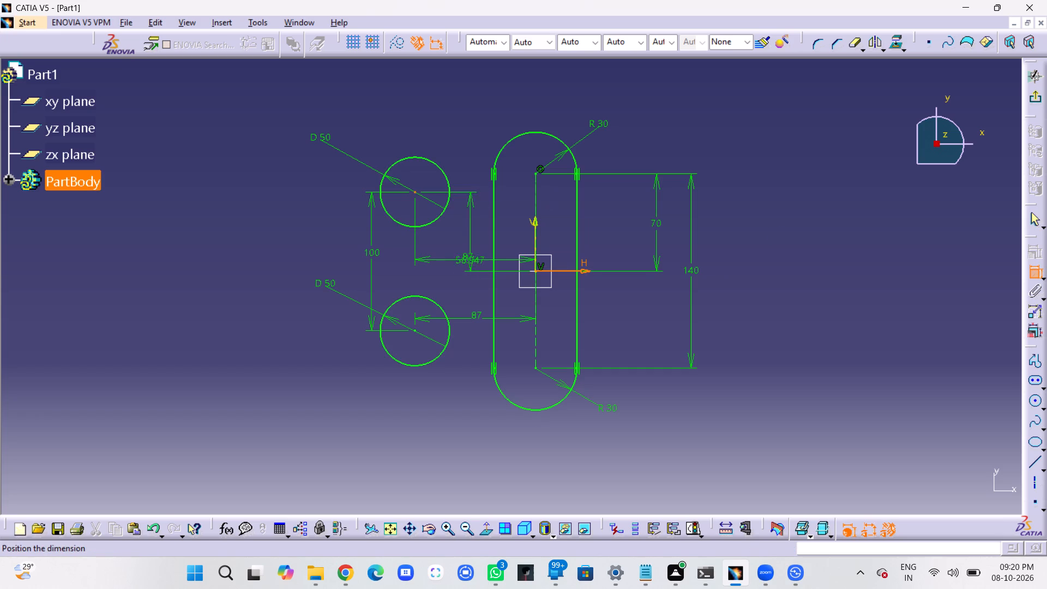
left_click(465, 238)
double_click(468, 236)
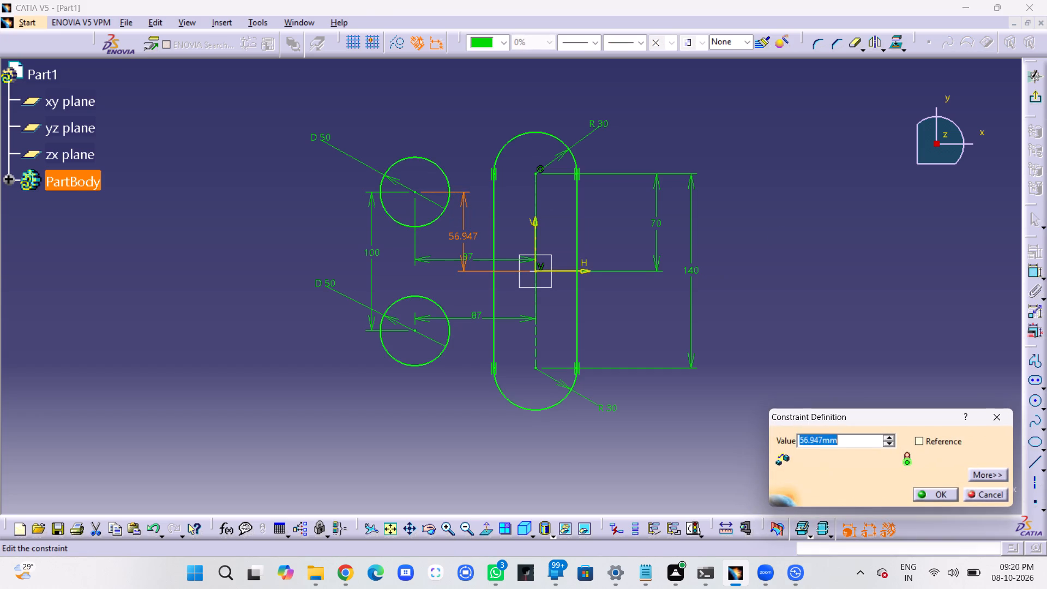
type("50")
key("Return")
left_click(815, 255)
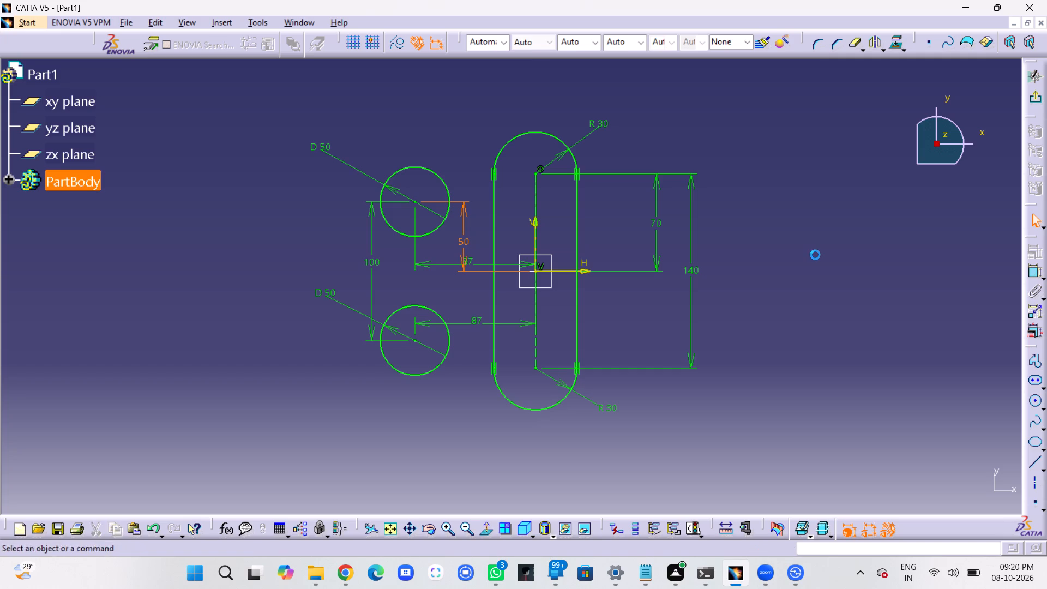
Shift the upper circle's 87 mm dimension text slightly along its line, clear of the 50 mm dimension.
left_click_drag(470, 260, 478, 261)
left_click(750, 241)
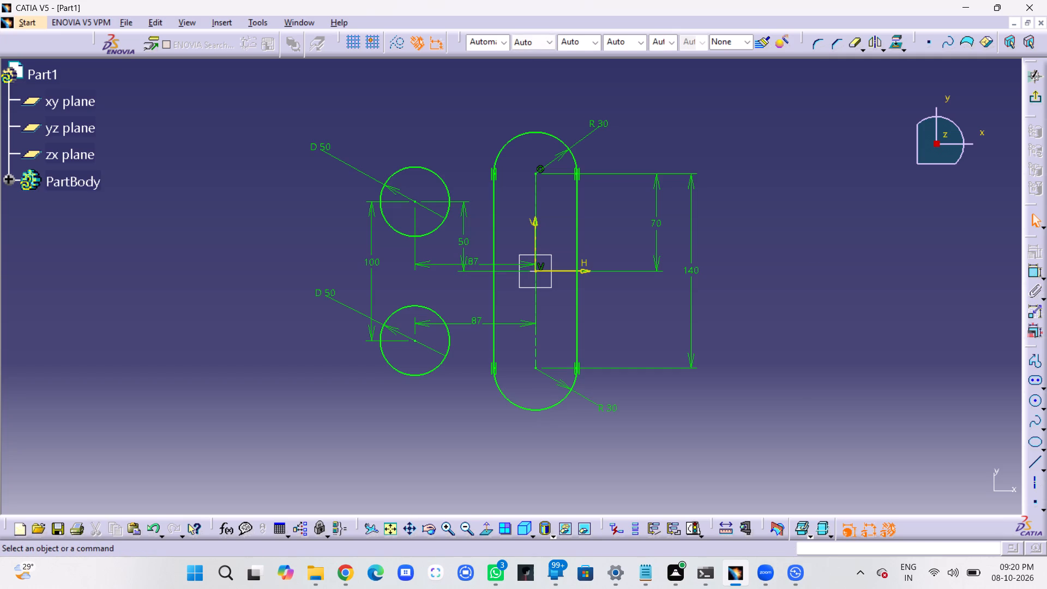
Sketch a circle of about 25 mm radius well to the right of and below the elongated profile.
left_click(1039, 402)
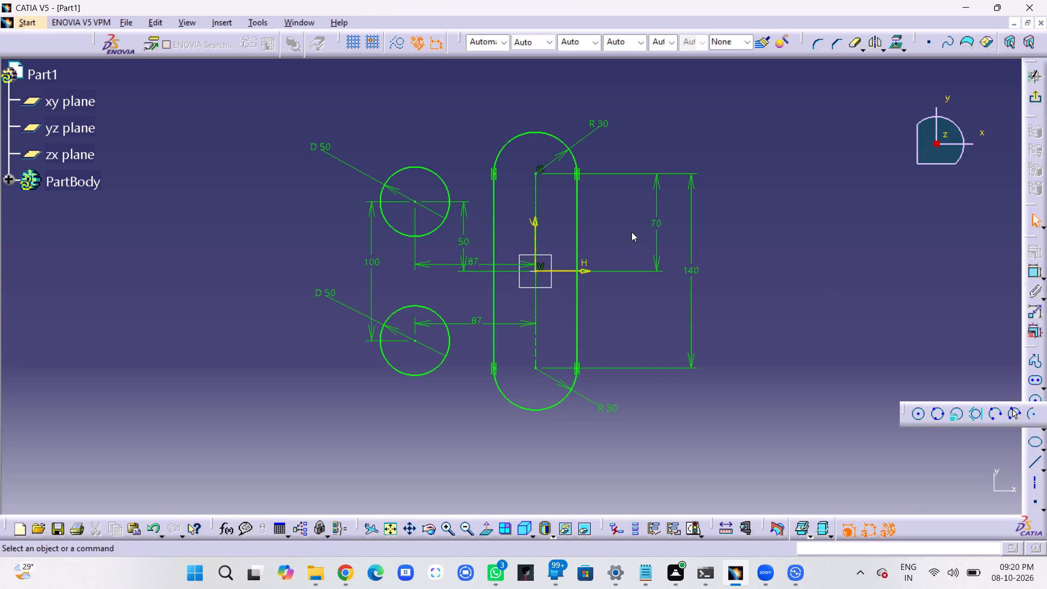
left_click(923, 419)
left_click(919, 411)
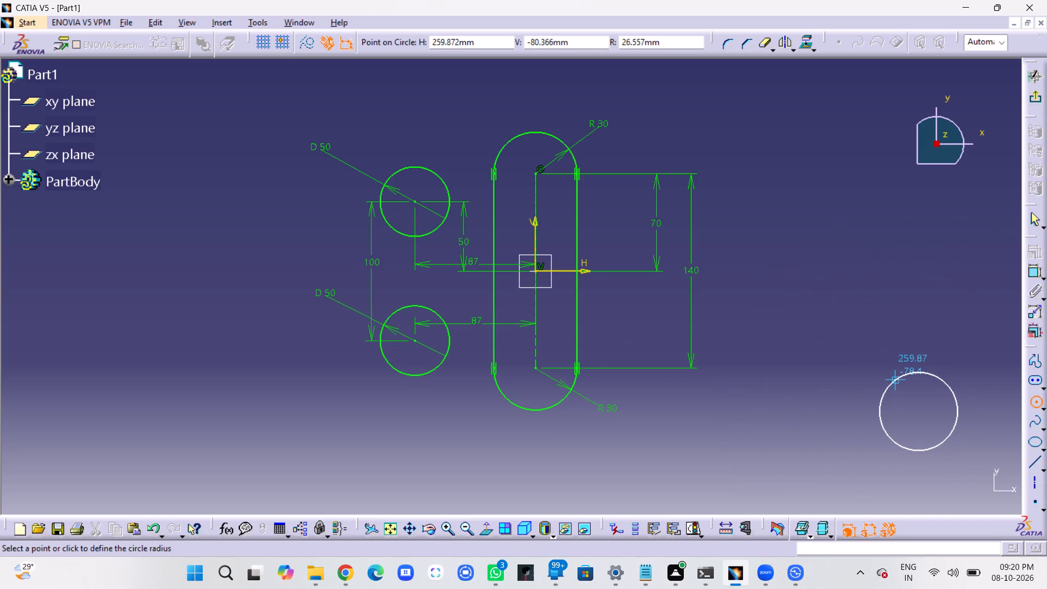
left_click(898, 386)
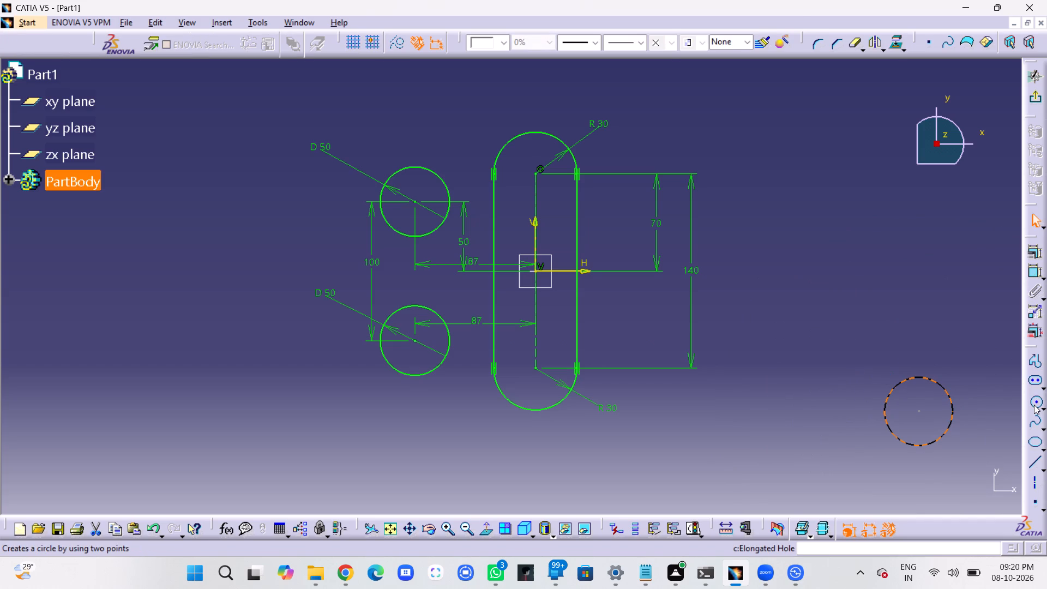
Sketch a second circle of about 17 mm radius directly above the undimensioned circle far to the right of the elongated profile.
left_click(1038, 401)
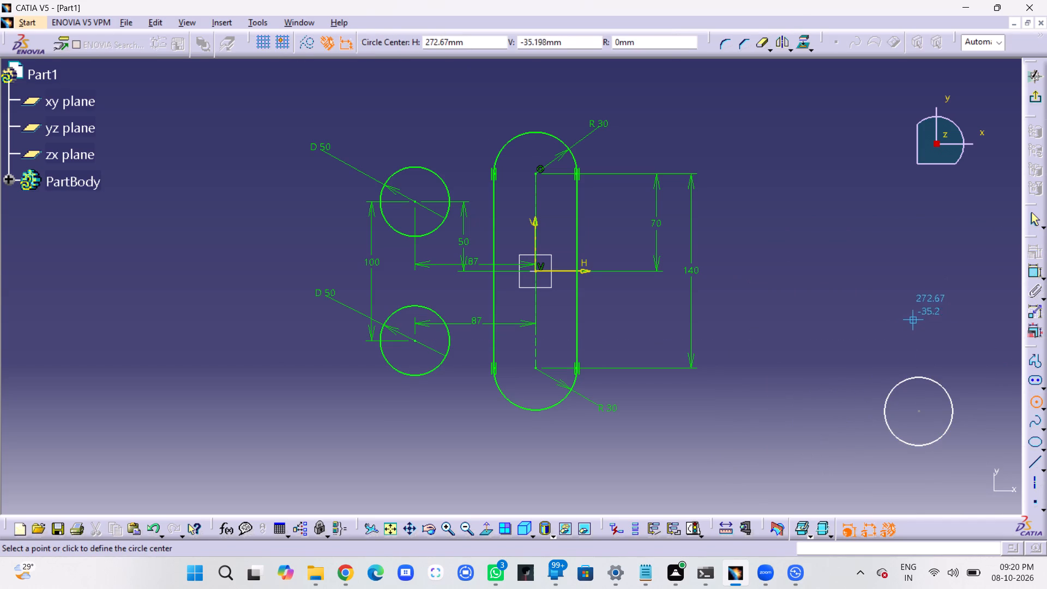
left_click(919, 303)
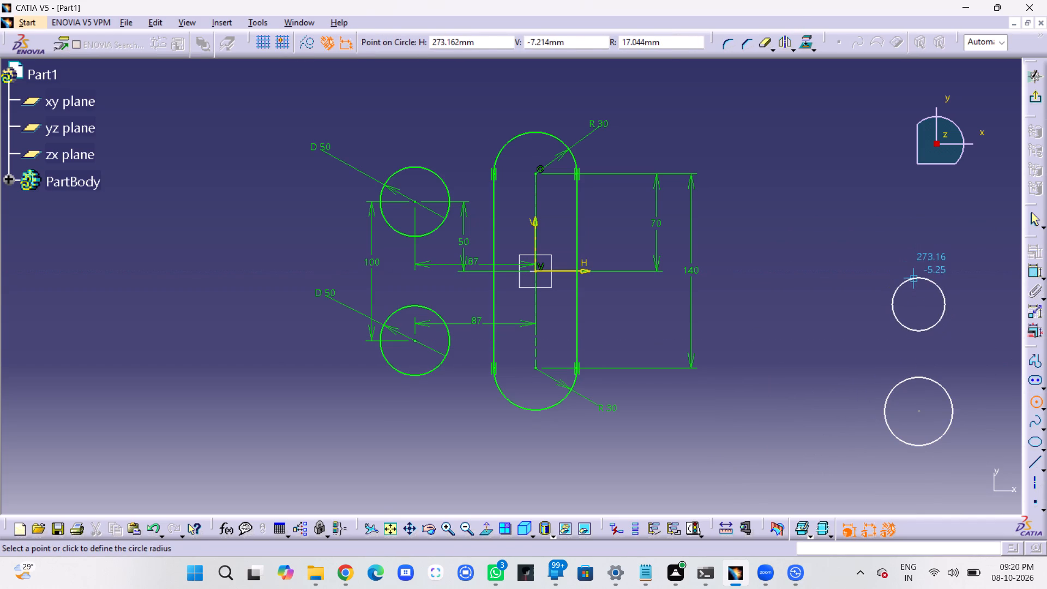
left_click(913, 281)
Dimension the diameter of the new upper circle on the far right side and set it to 50 mm.
left_click(1030, 268)
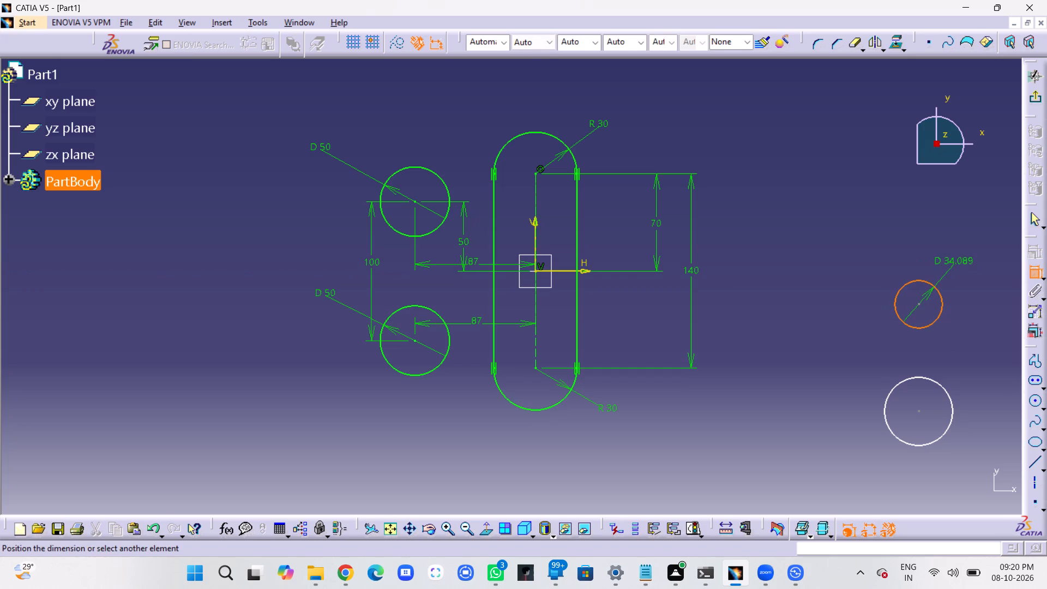
left_click(966, 259)
double_click(973, 256)
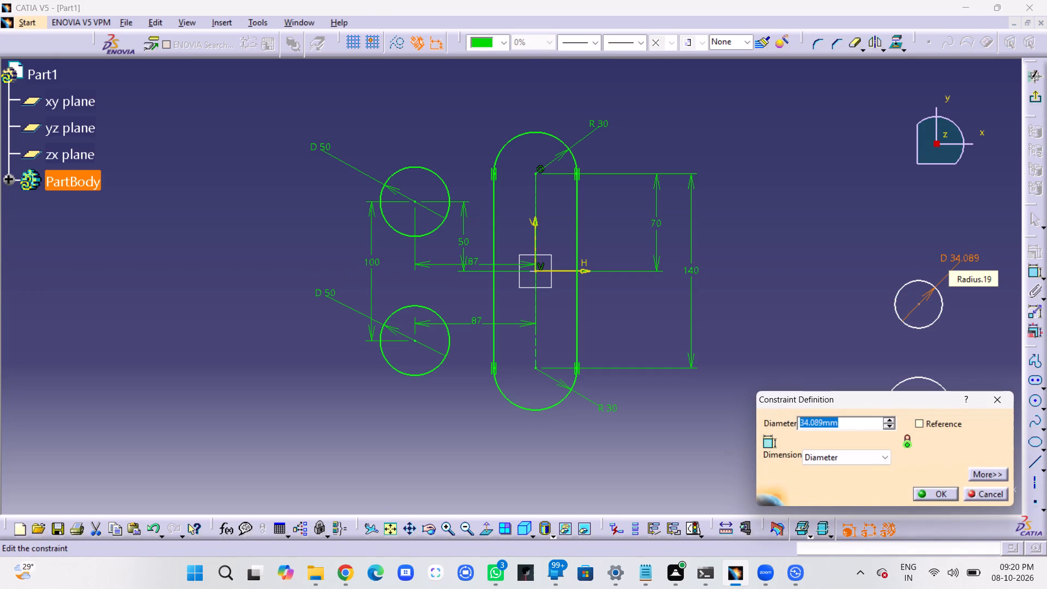
type("50")
key("Return")
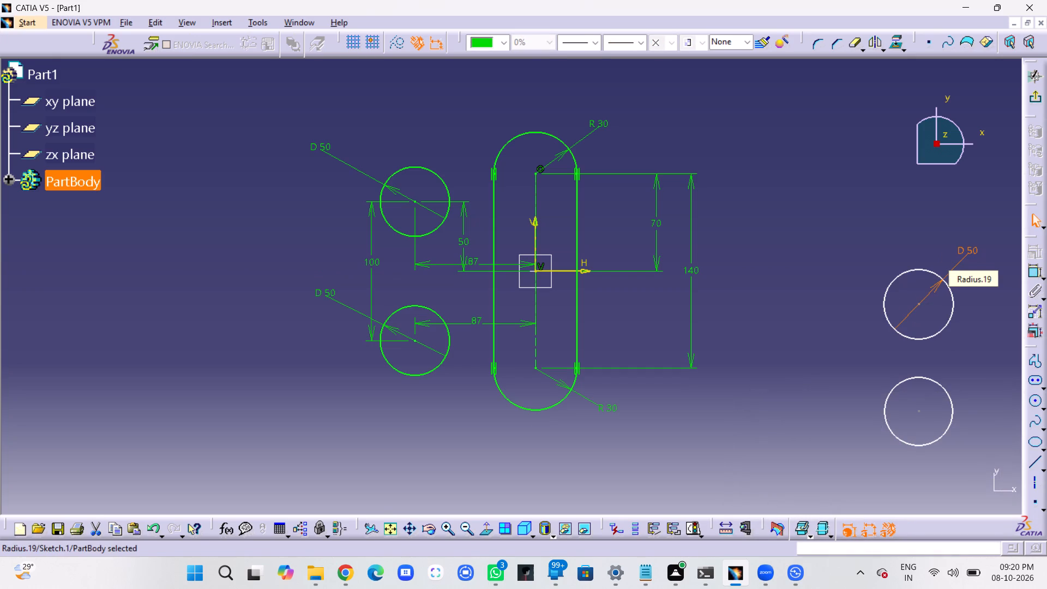
left_click(987, 362)
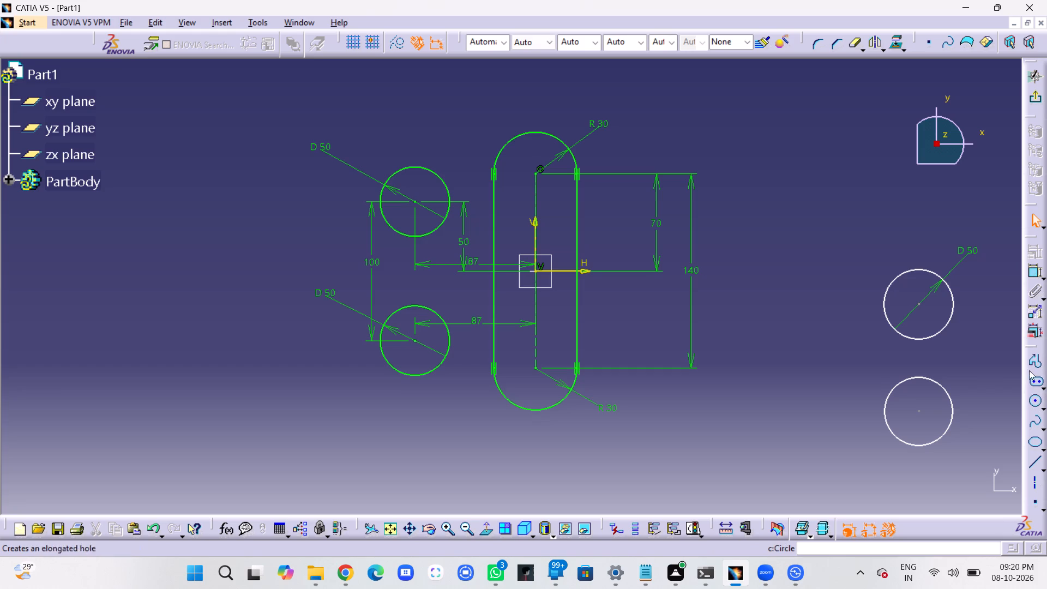
Dimension the diameter of the lower circle on the far right side and set it to 50 mm.
left_click(1036, 272)
left_click(943, 395)
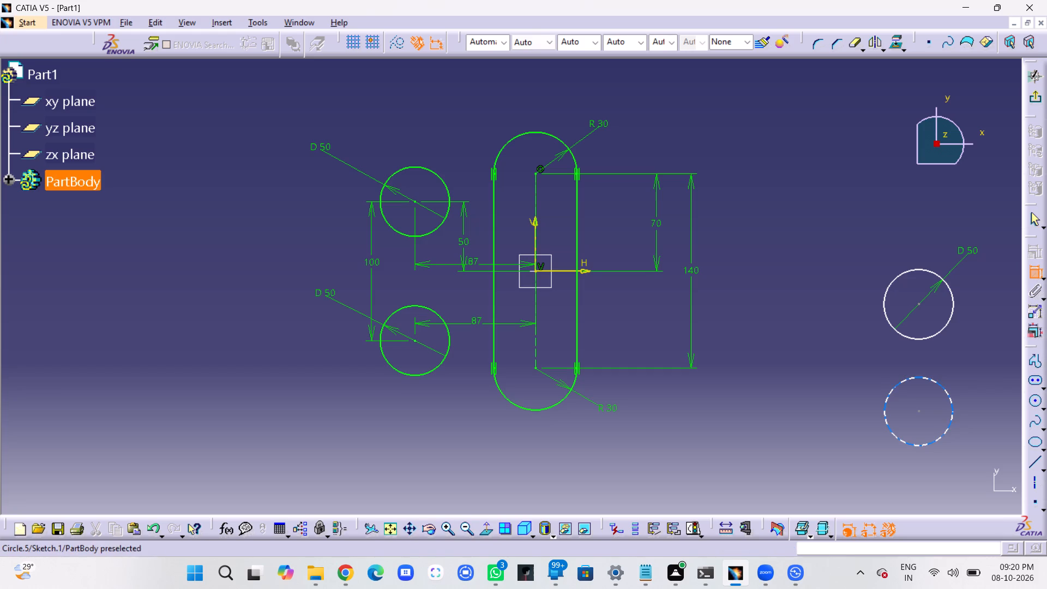
left_click(949, 389)
left_click(979, 371)
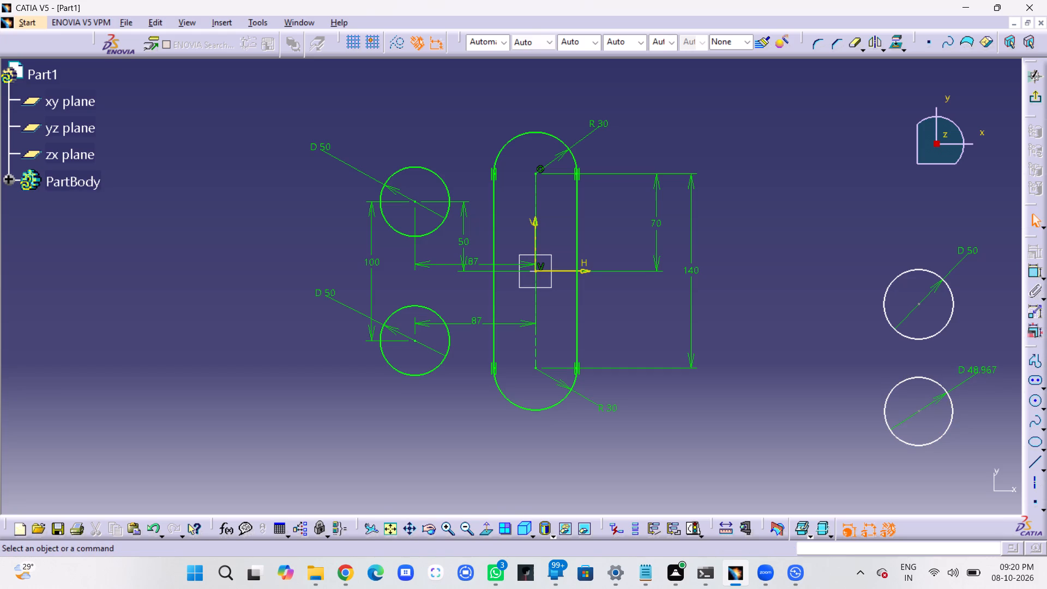
double_click(986, 364)
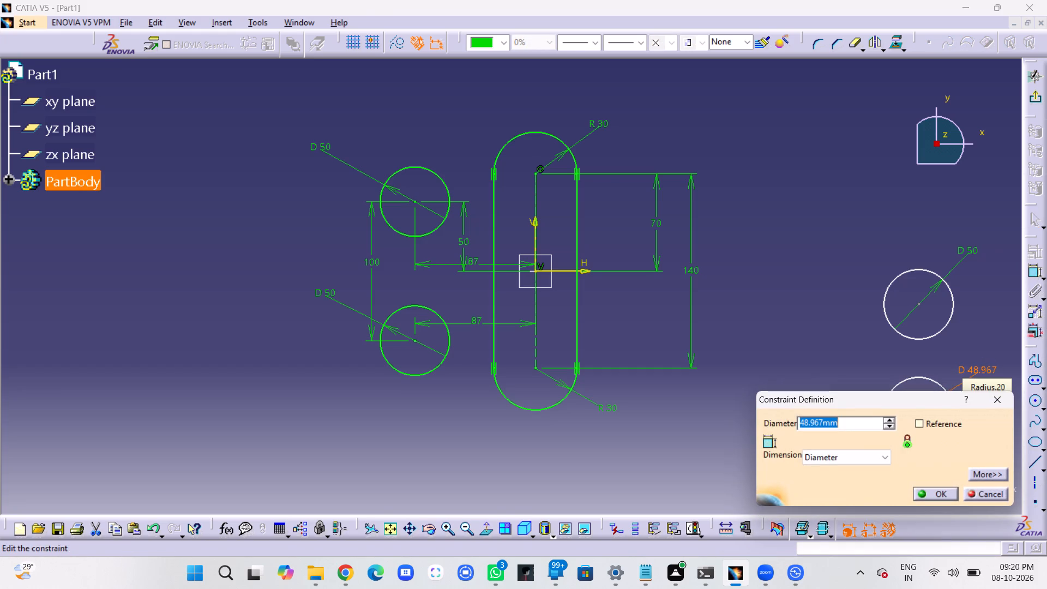
type("50")
key("Return")
left_click(972, 340)
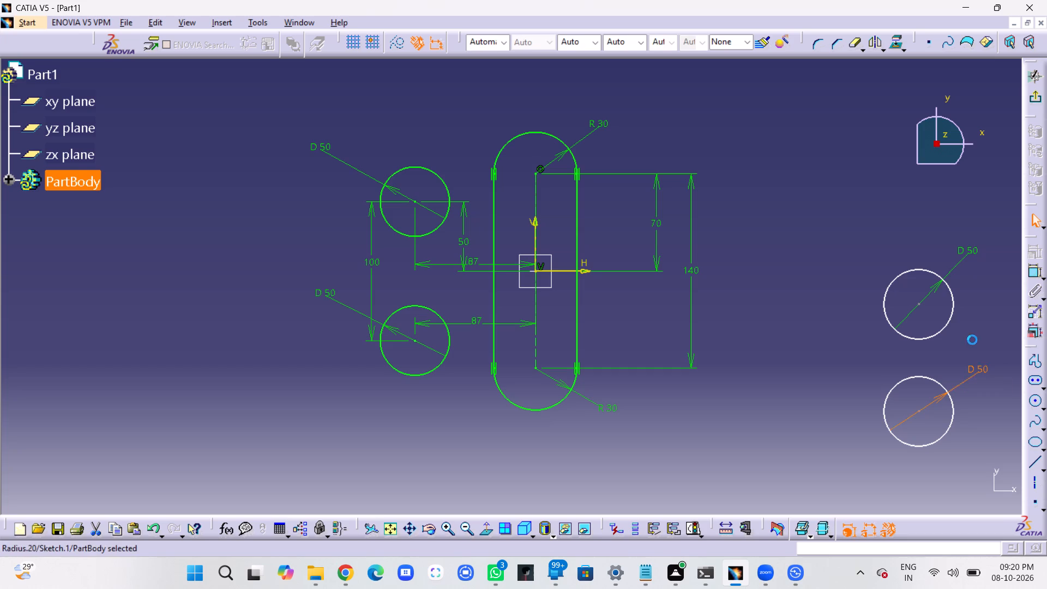
Dimension the vertical distance between the centres of the two right-hand circles and set it to 100 mm.
left_click(1033, 266)
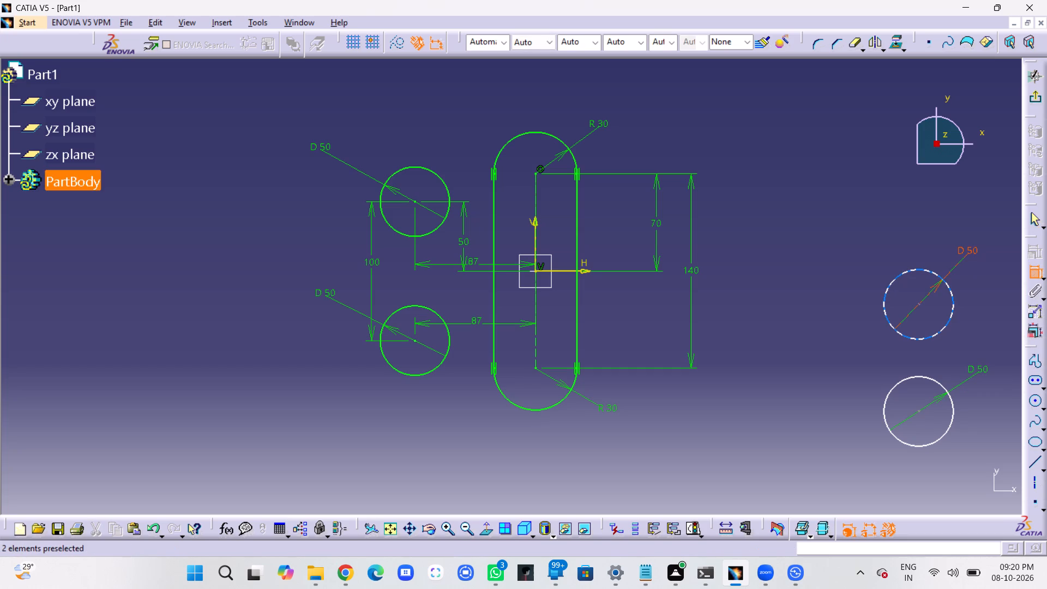
left_click(921, 304)
left_click(918, 411)
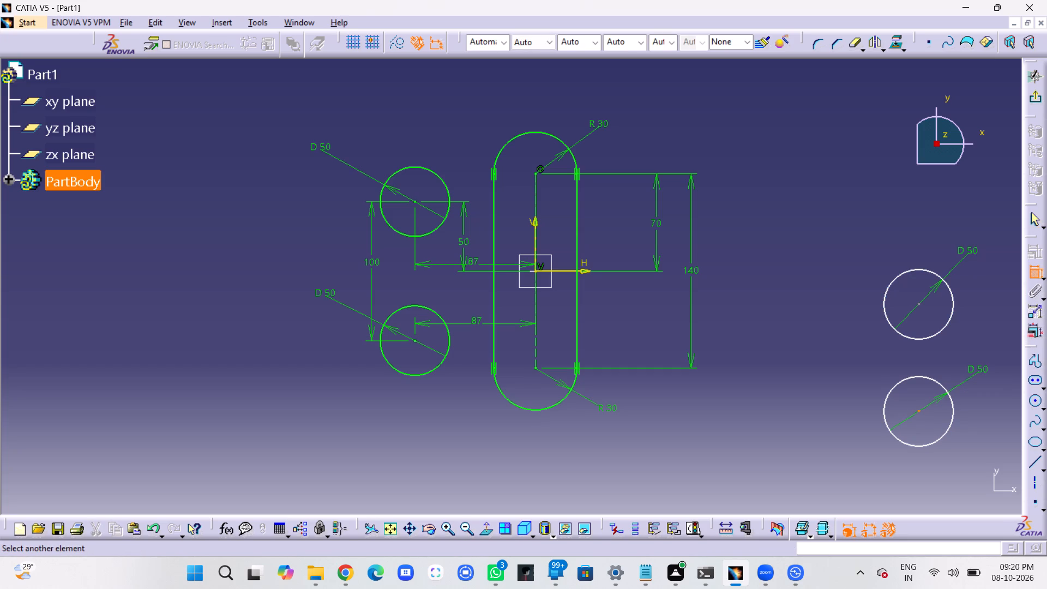
left_click(917, 304)
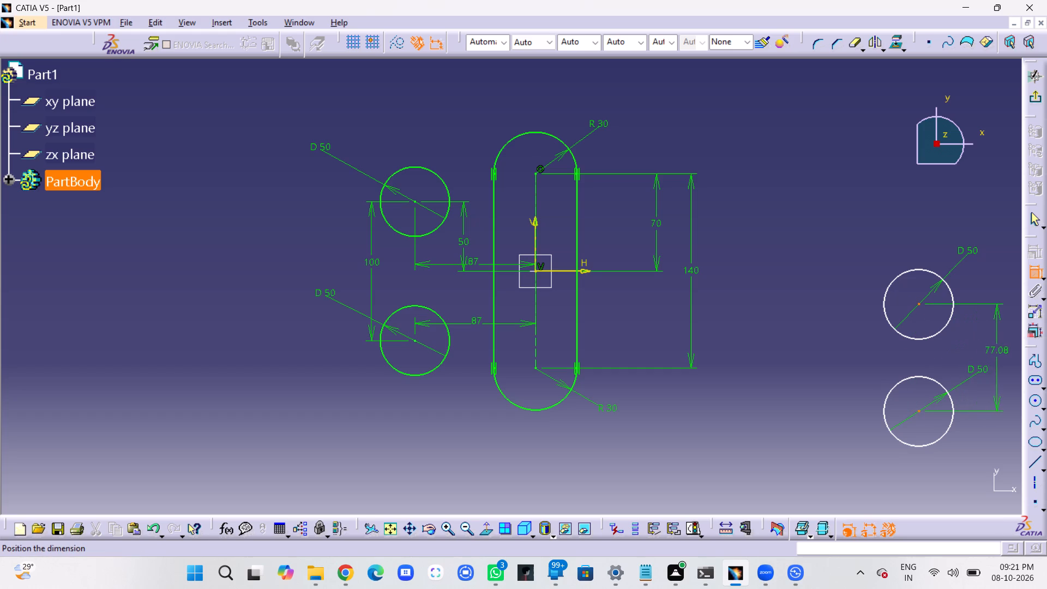
left_click(997, 357)
double_click(1002, 353)
key("4")
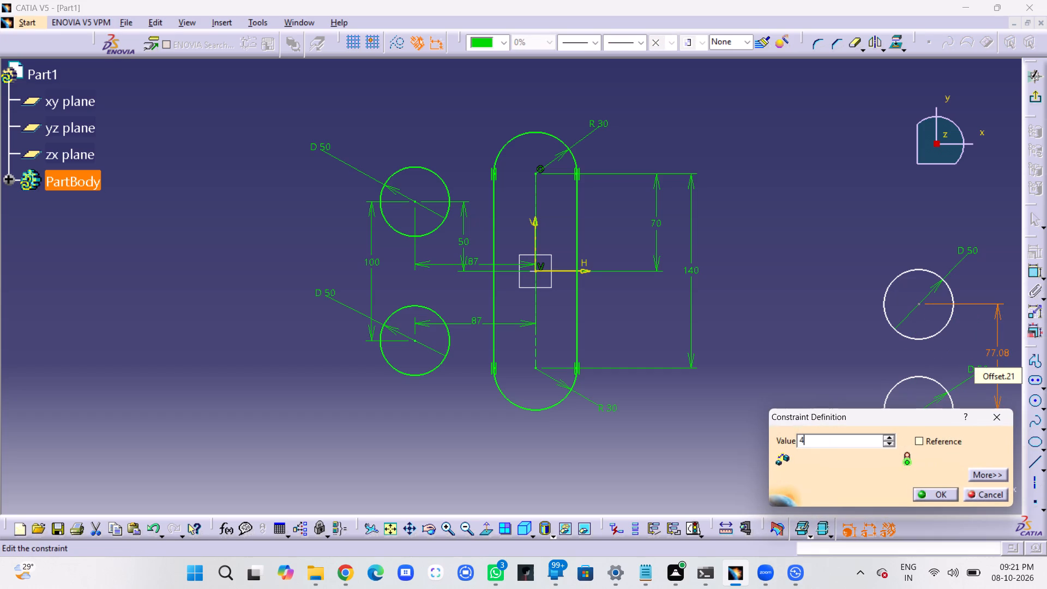
key("BackSpace")
type("100")
key("Return")
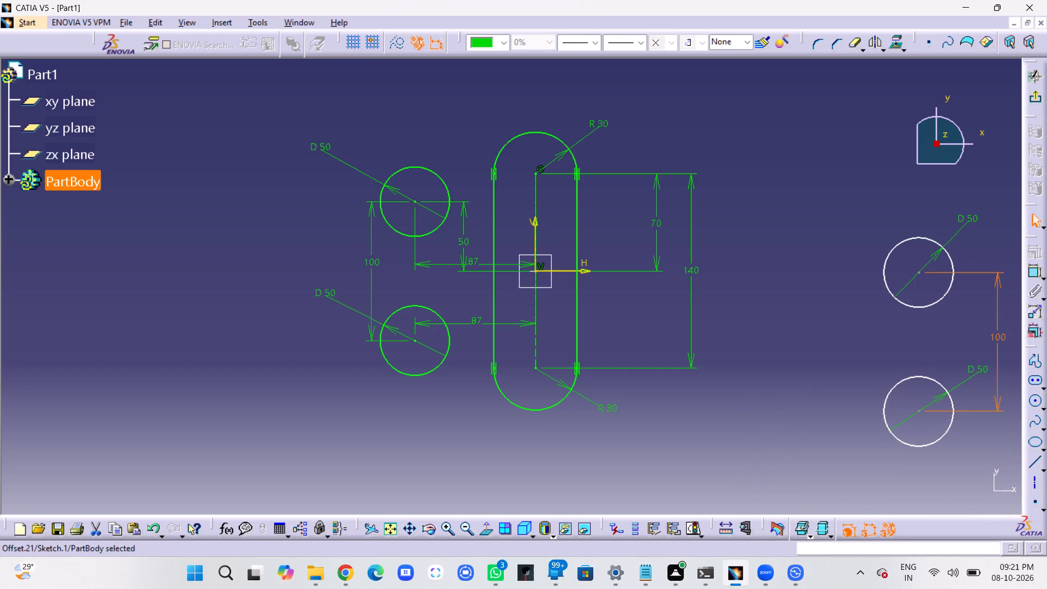
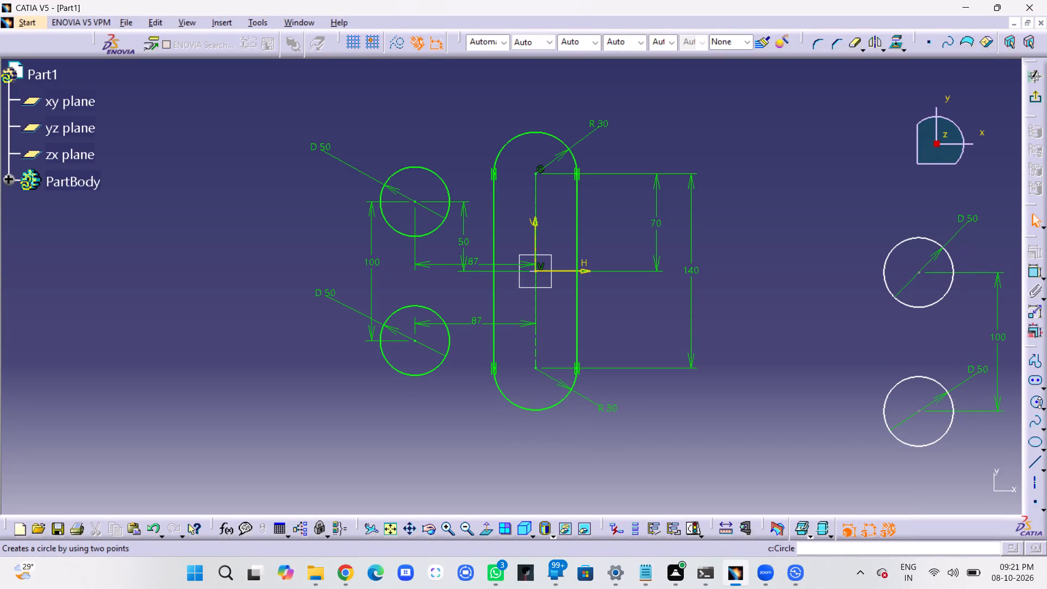
Dimension the horizontal distance from the elongated profile's vertical centreline to the lower right-hand circle's centre and set it to 87 mm.
left_click(1034, 274)
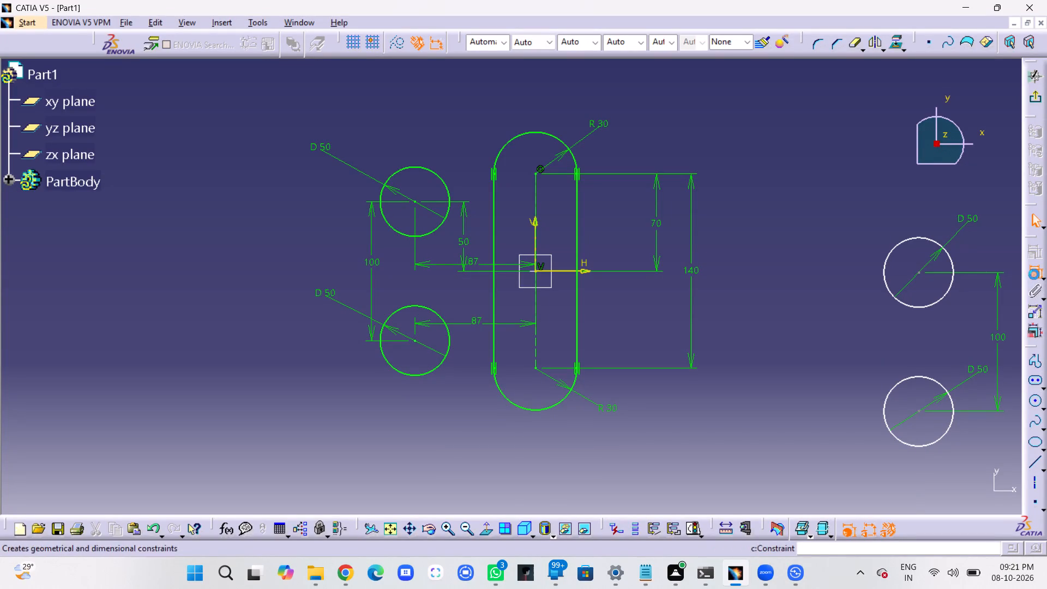
left_click(534, 347)
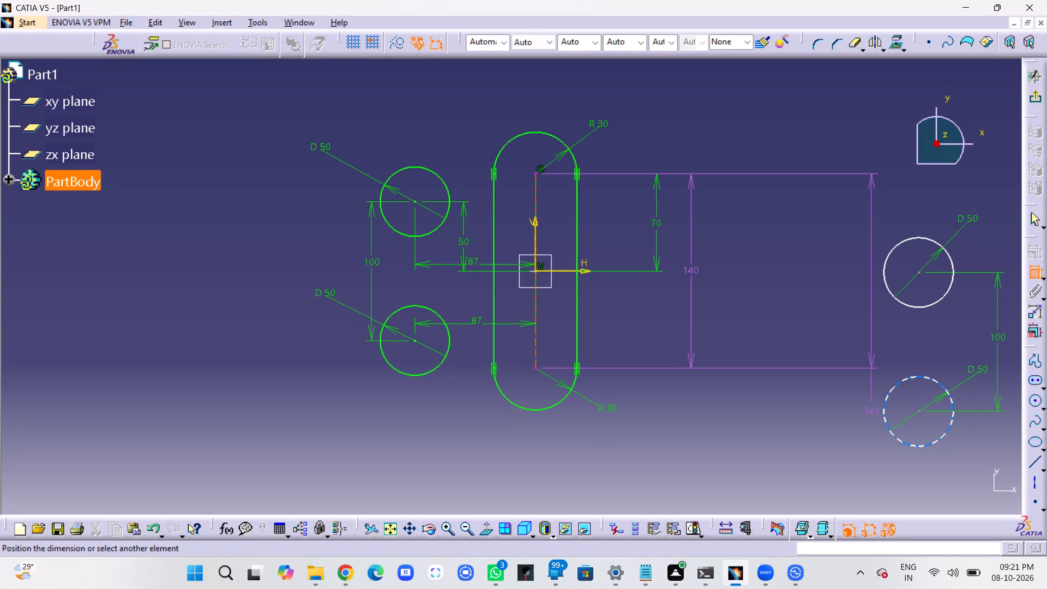
left_click(917, 413)
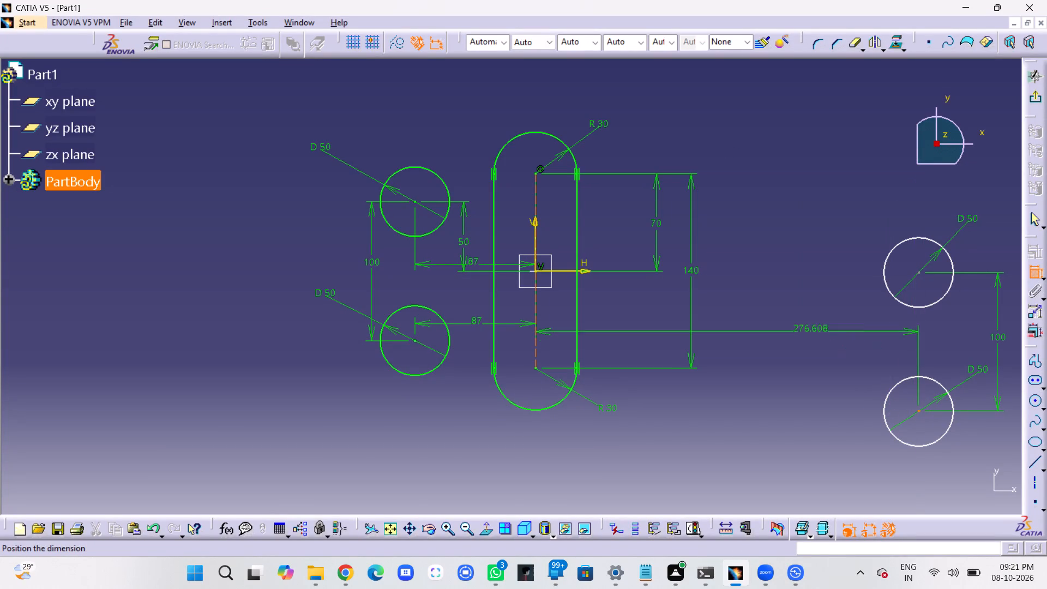
left_click(754, 339)
double_click(759, 338)
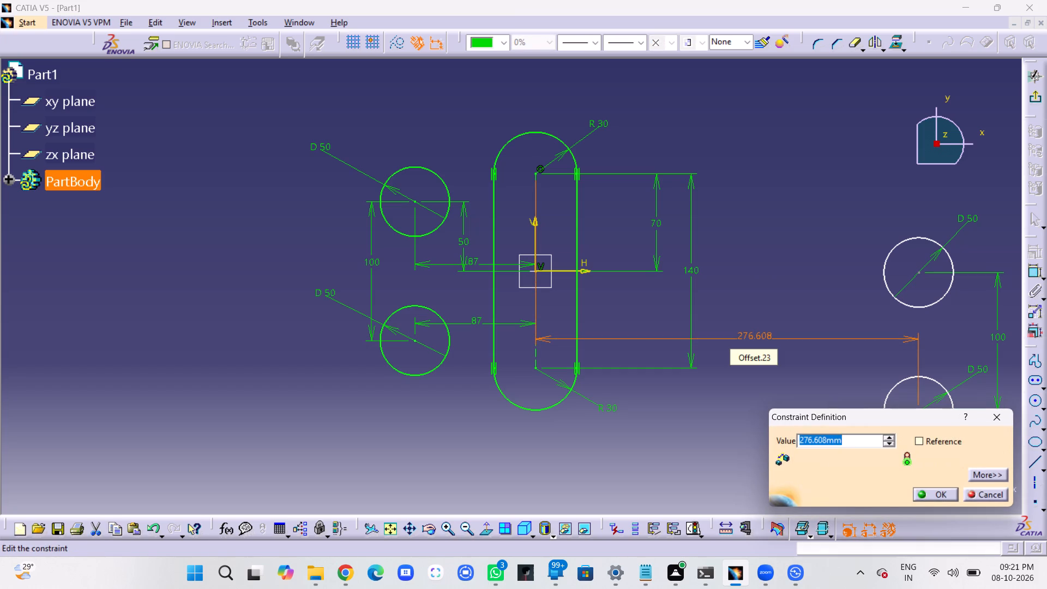
type("87")
key("Return")
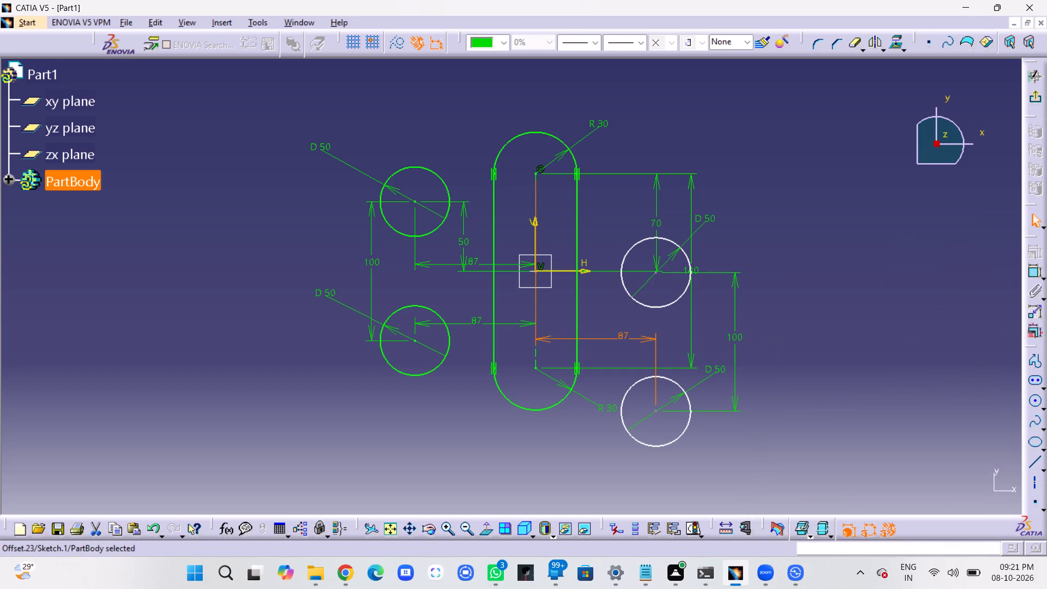
left_click(852, 327)
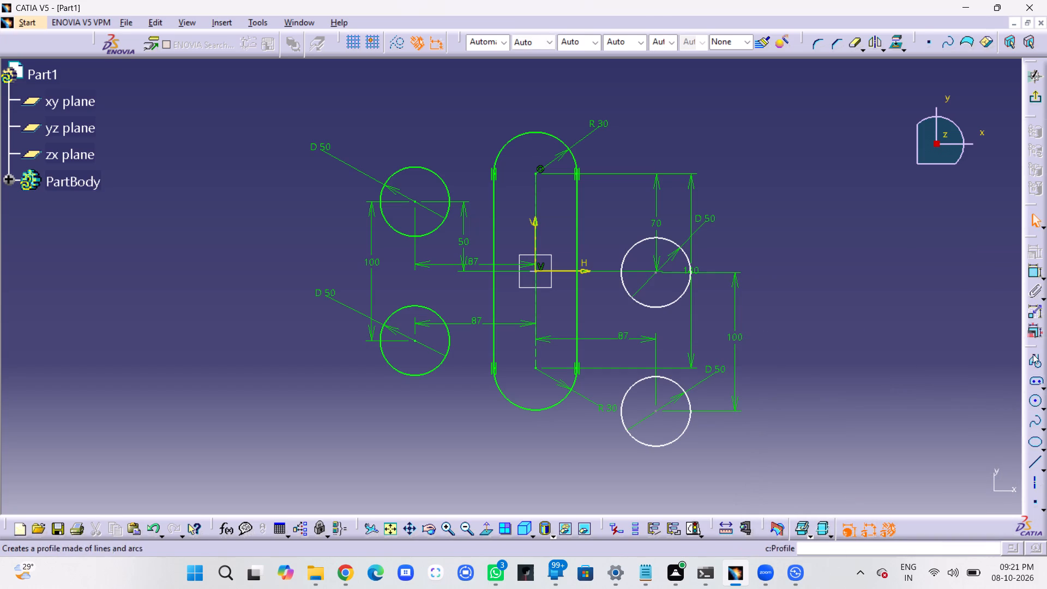
Dimension the vertical distance from the horizontal axis to the lower right-hand circle's centre and set it to 50 mm.
left_click(1030, 269)
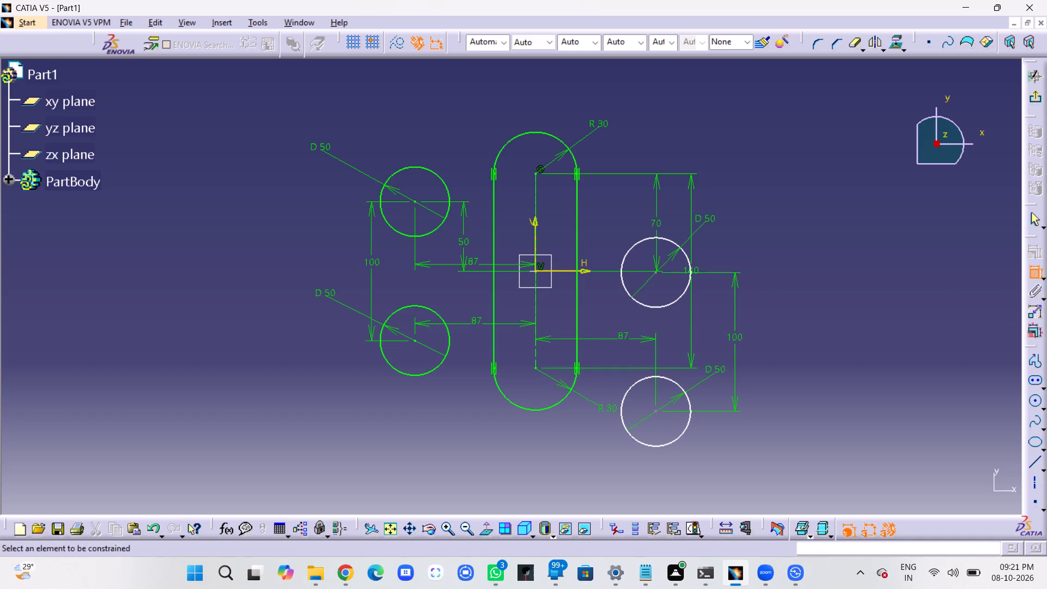
left_click(657, 410)
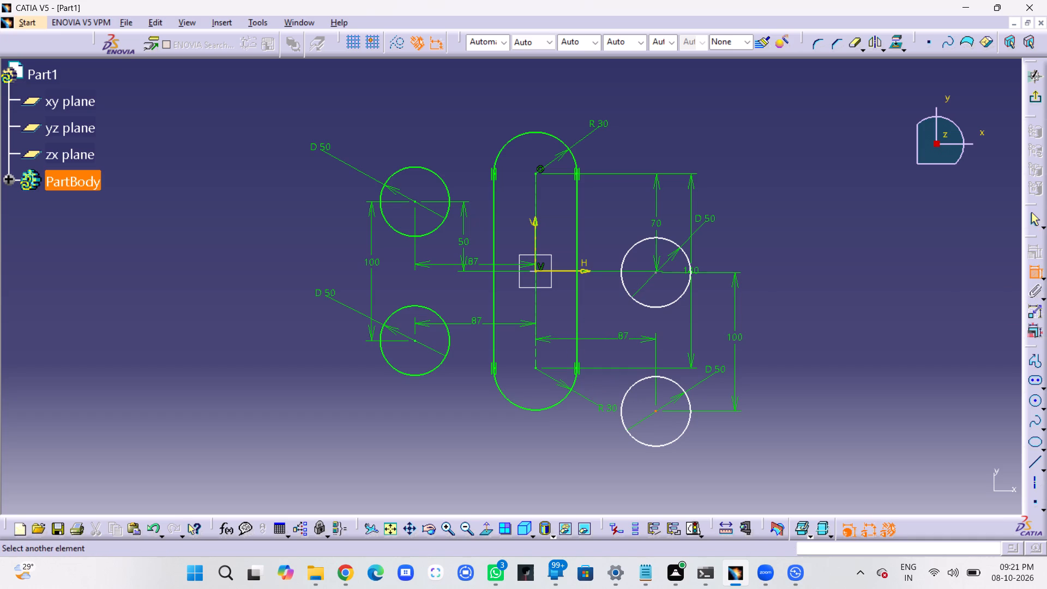
left_click(564, 271)
left_click(595, 322)
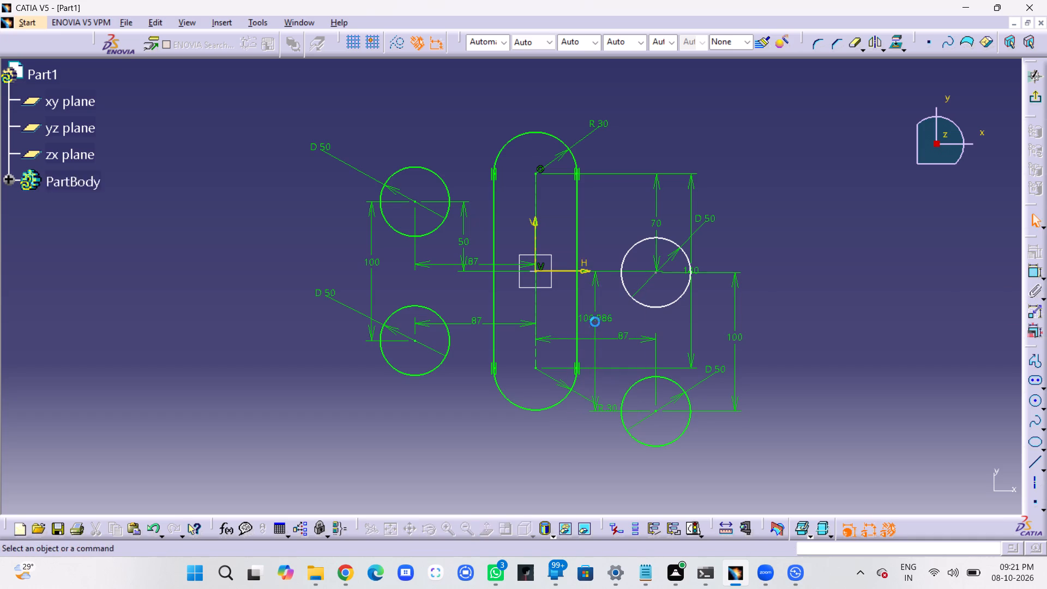
double_click(599, 317)
type("50")
key("Return")
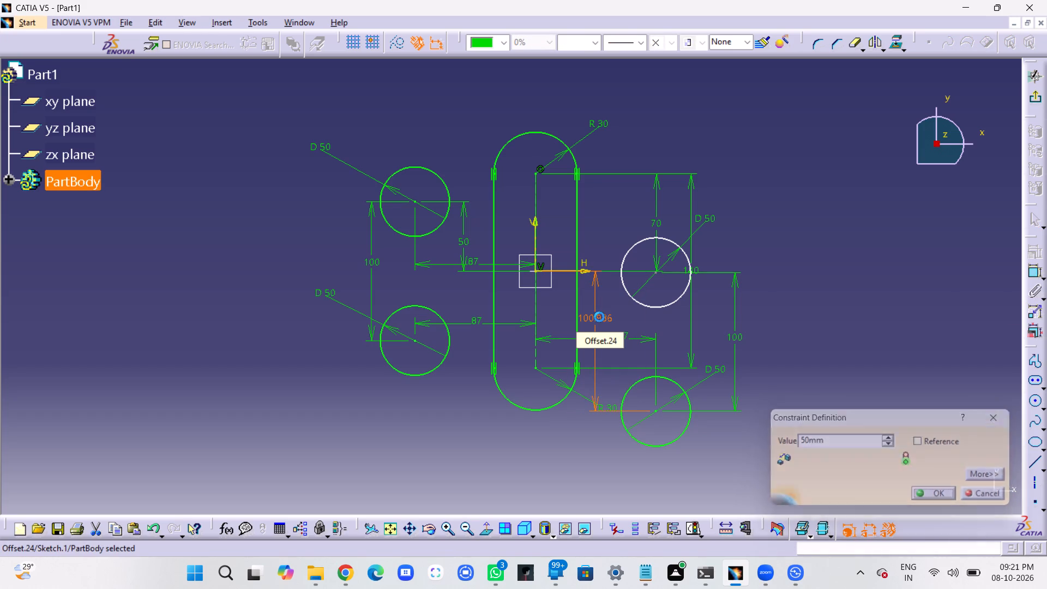
left_click(844, 299)
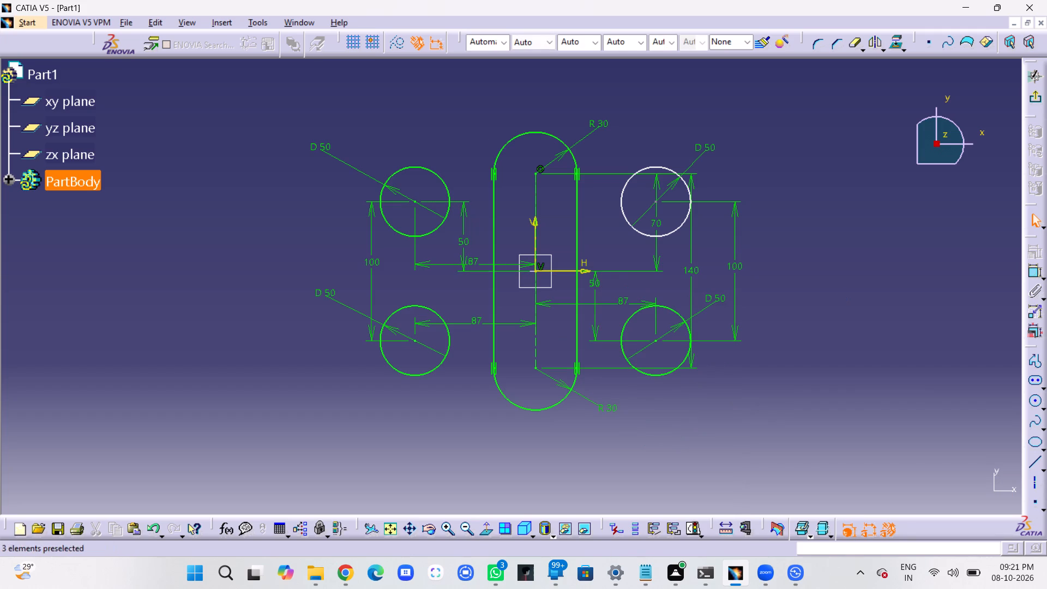
Reposition the text of the lower right-hand circle's 50 mm vertical dimension slightly lower along its dimension line.
left_click_drag(591, 284, 592, 297)
left_click_drag(597, 284, 600, 313)
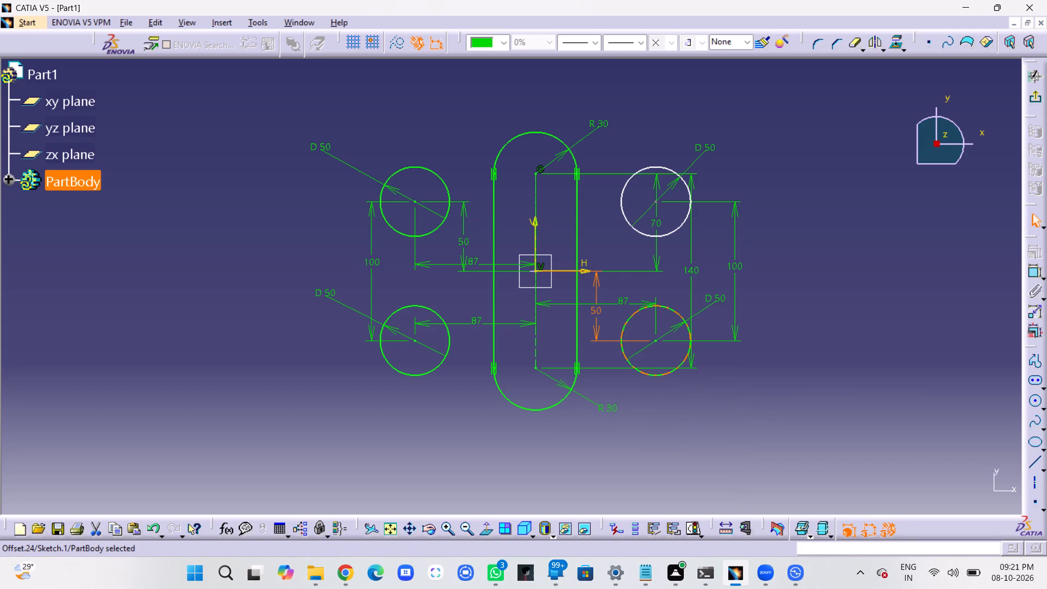
left_click(861, 319)
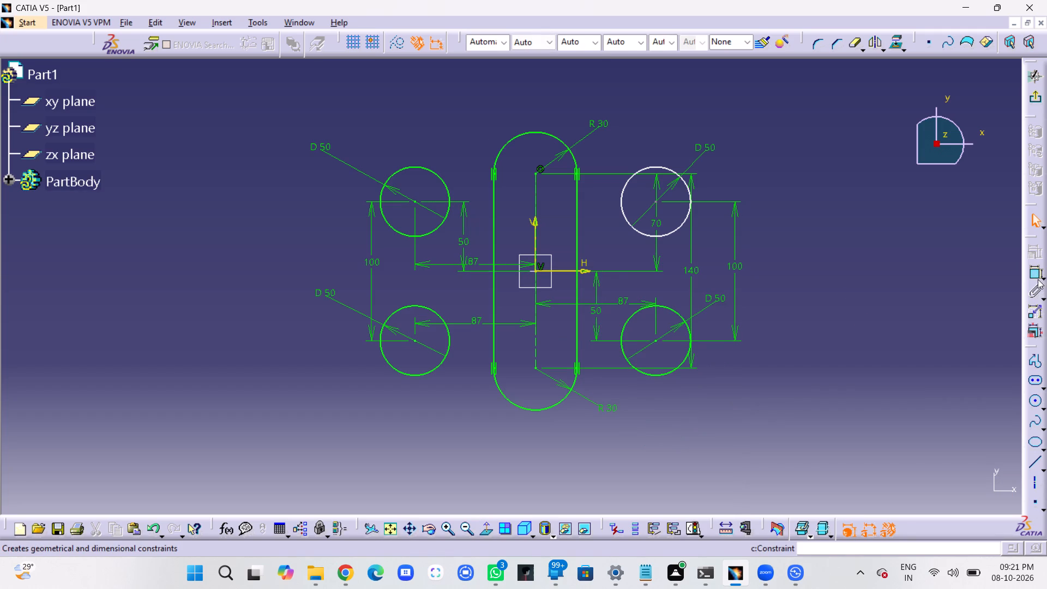
Dimension the vertical distance from the horizontal axis to the centre of the upper right-hand circle.
left_click(1035, 274)
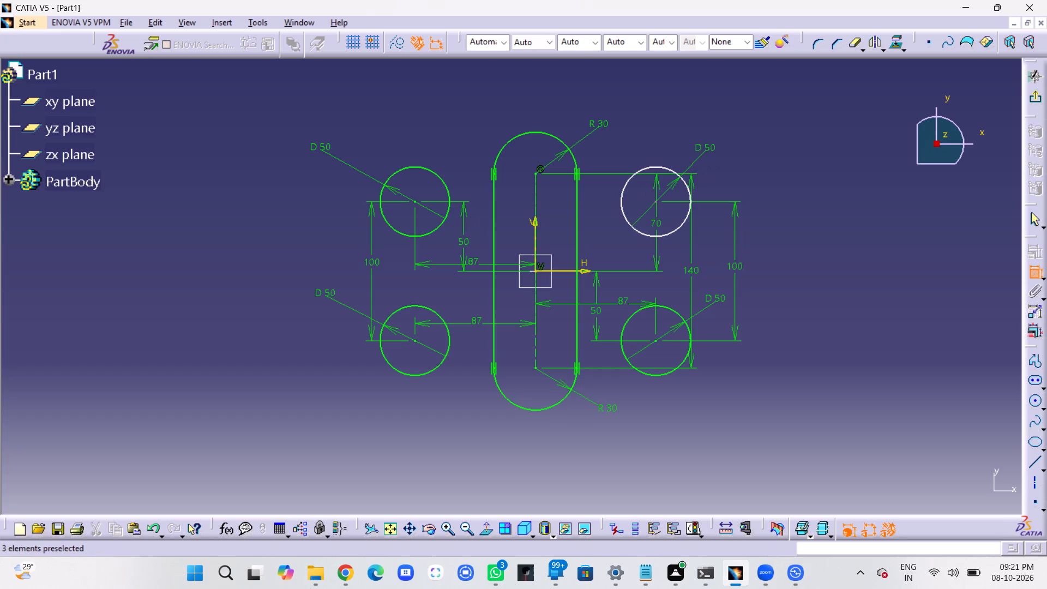
left_click(655, 201)
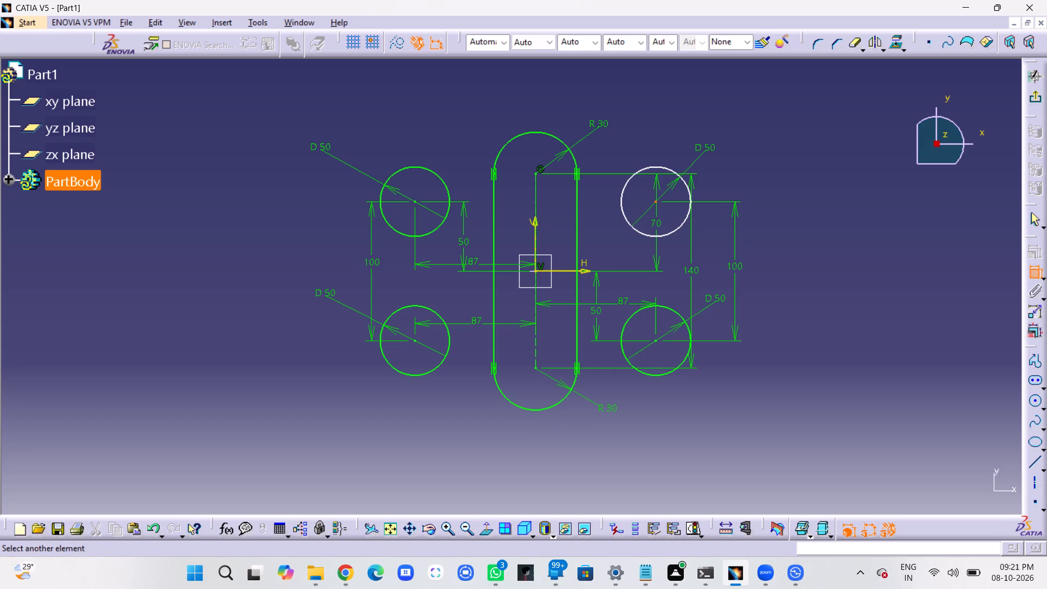
left_click(563, 268)
left_click(601, 233)
left_click(816, 201)
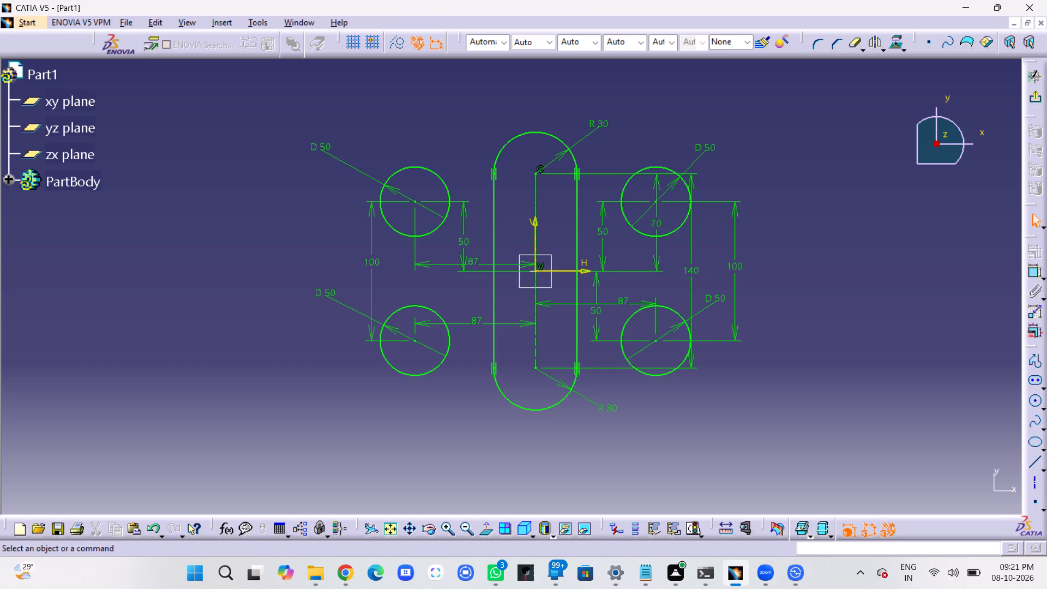
left_click(816, 201)
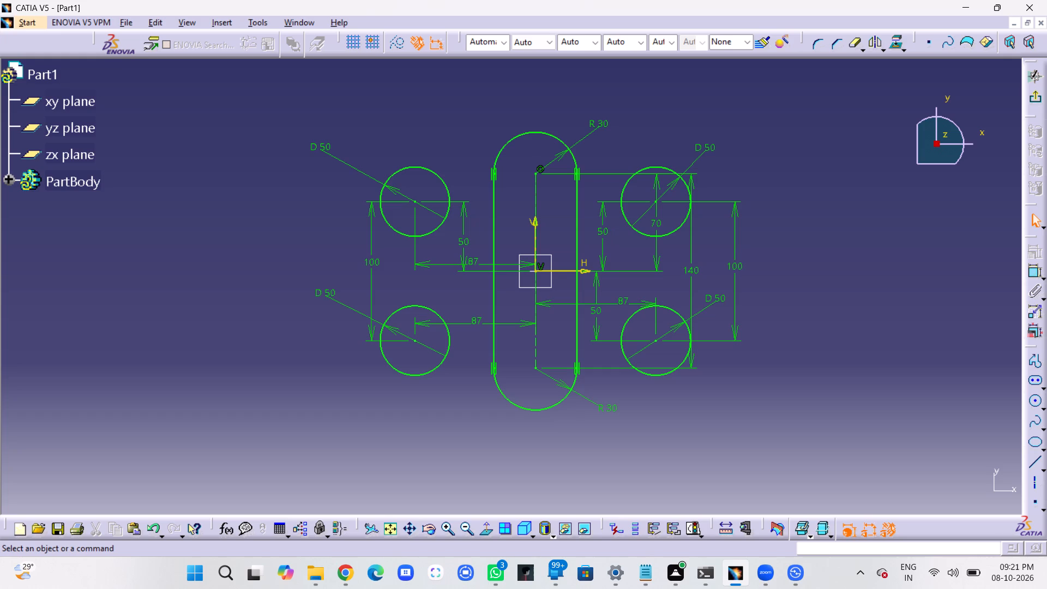
left_click(816, 201)
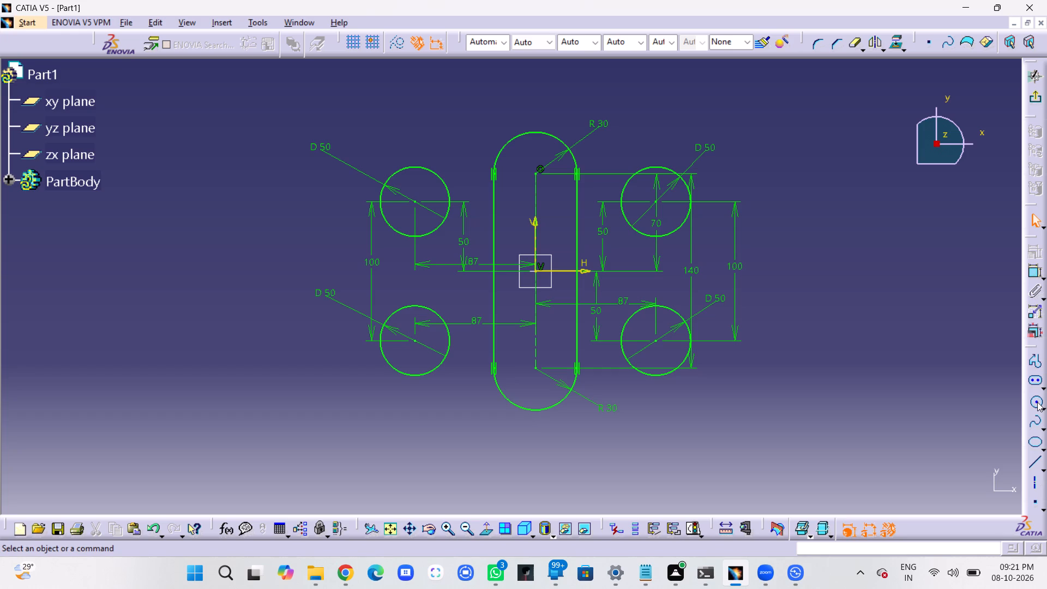
Sketch a circle of about 46 mm radius centred on the horizontal axis, about 201 mm right of the origin.
left_click(1037, 402)
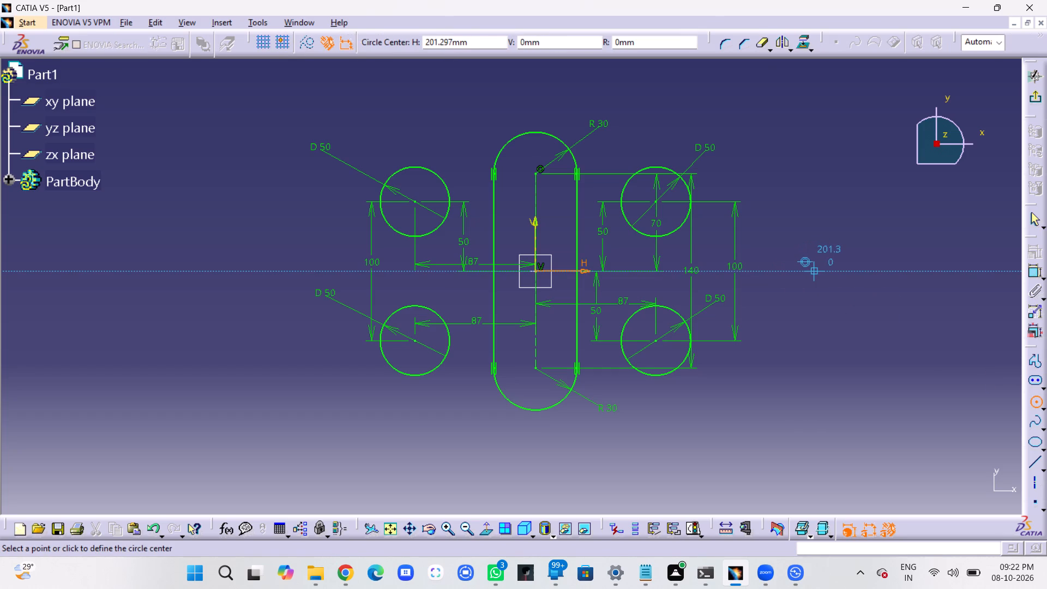
left_click(816, 269)
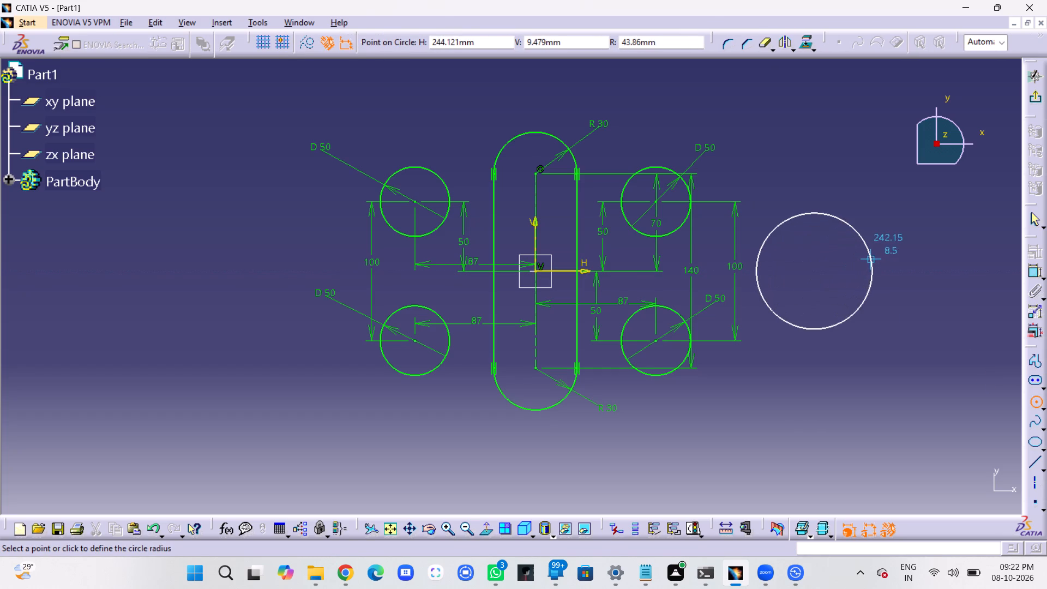
left_click(874, 257)
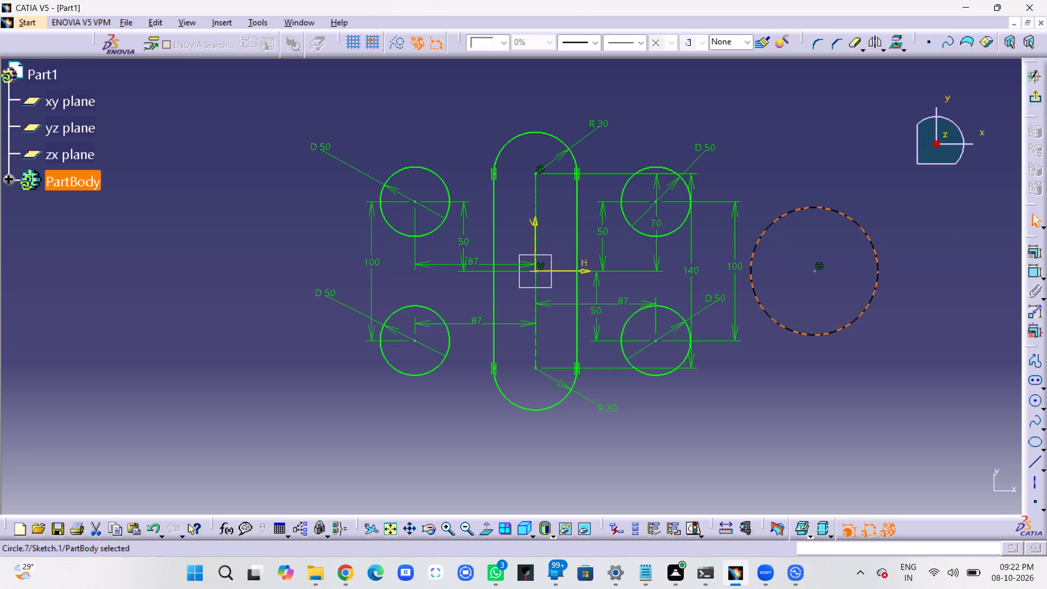
Dimension the new large circle on the right side as a radius and set it to 80 mm.
left_click(1039, 269)
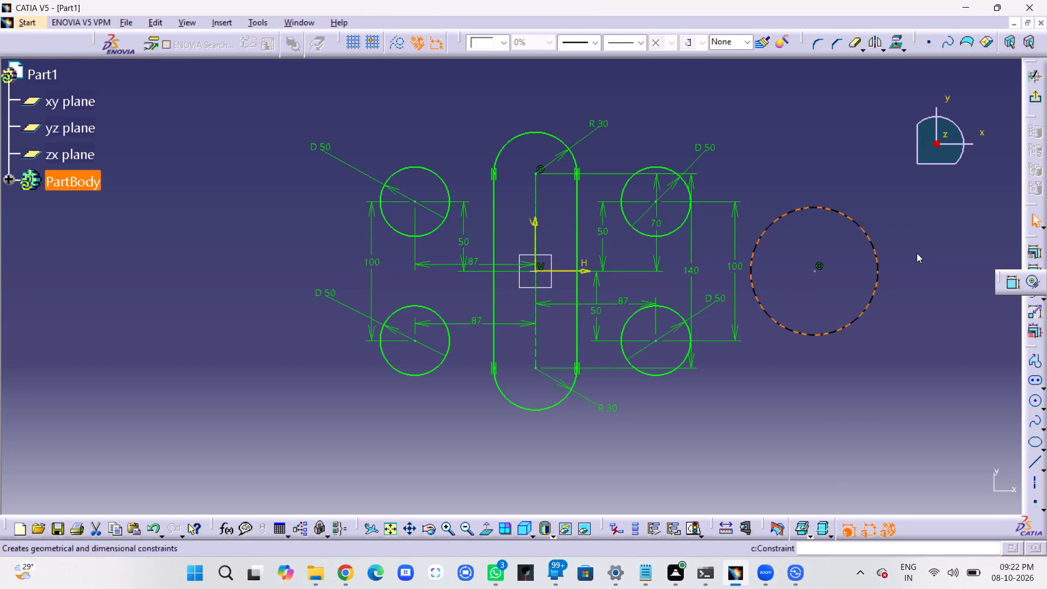
left_click(1014, 283)
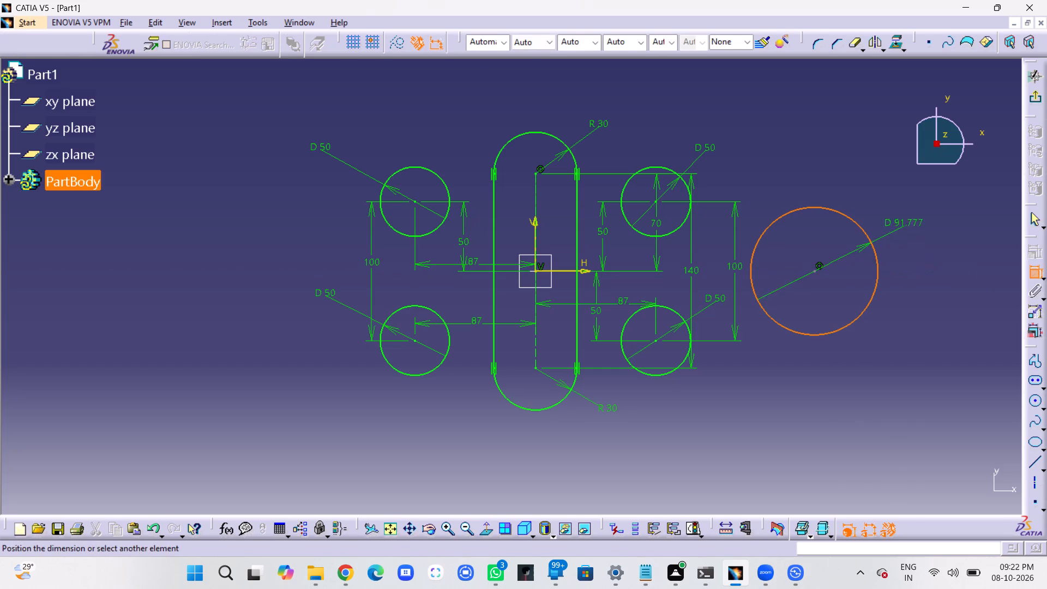
left_click(935, 205)
double_click(942, 204)
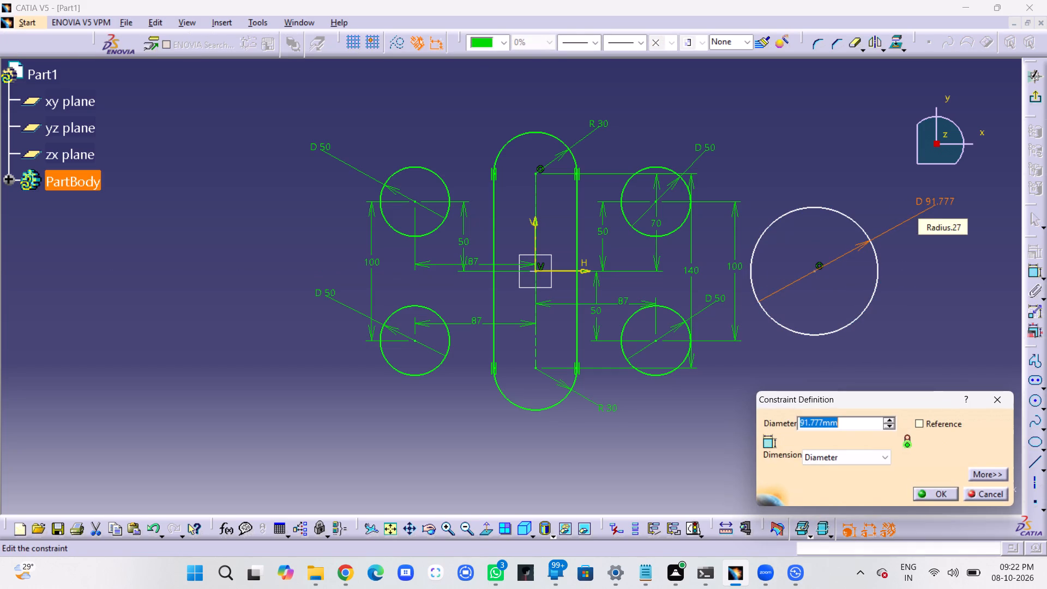
left_click(867, 457)
left_click(868, 472)
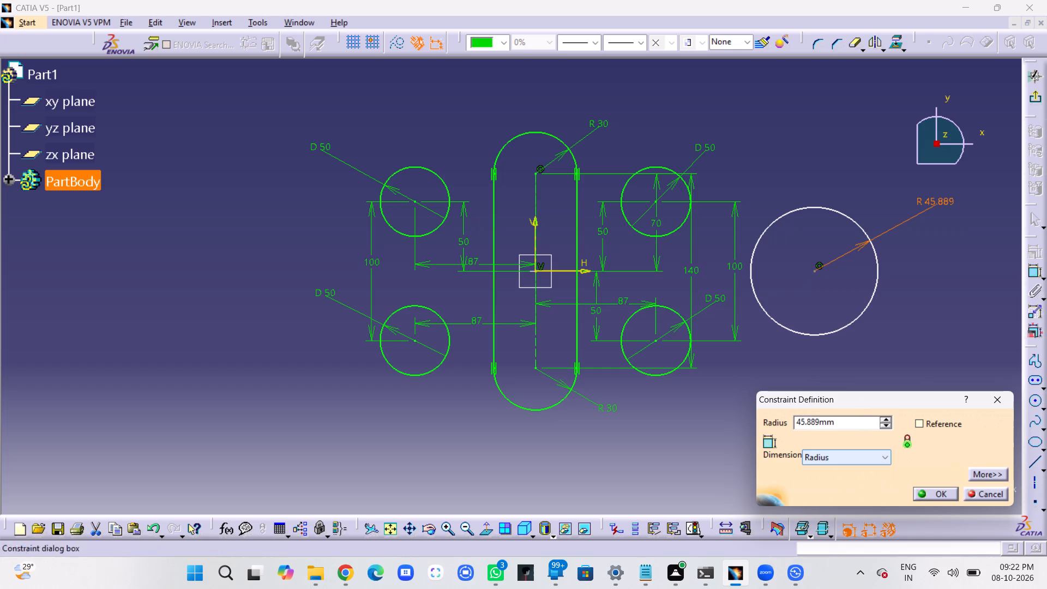
double_click(853, 418)
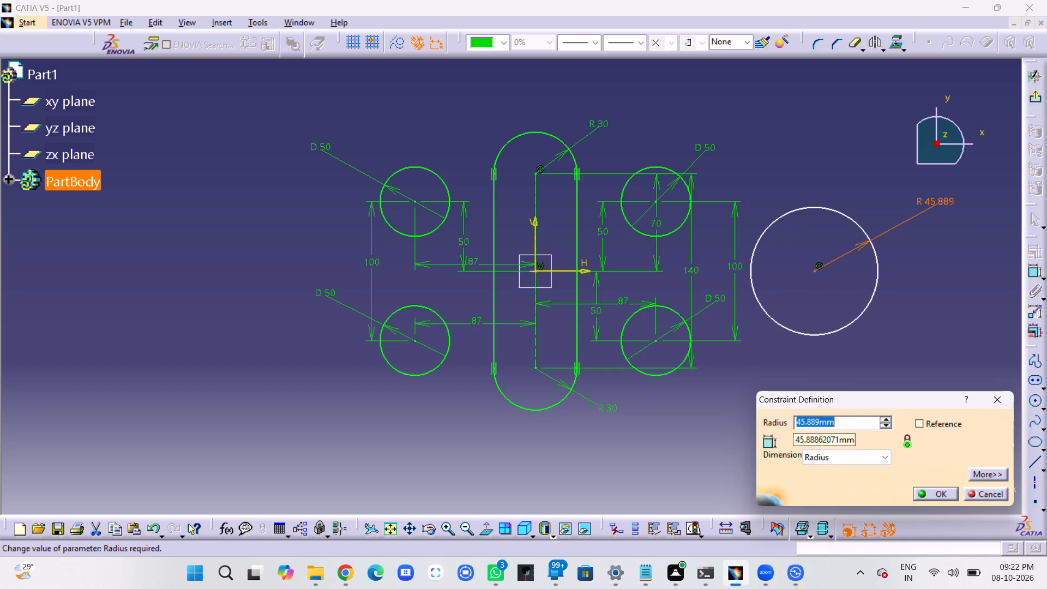
key("8")
key("0")
key("Return")
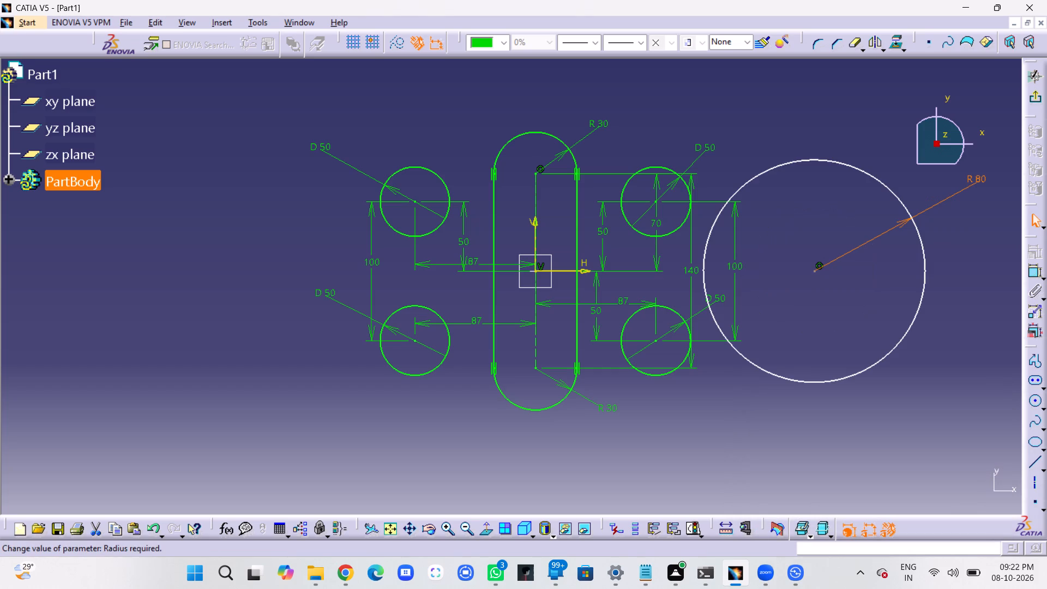
left_click(881, 407)
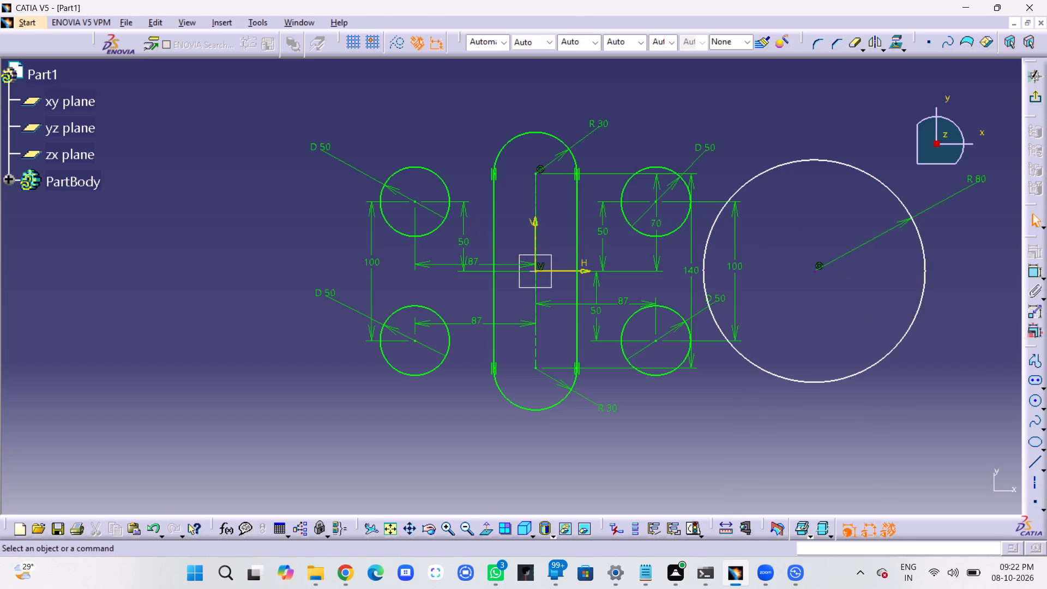
Move the centre of the 80 mm radius circle along the horizontal axis, slightly closer to the right-hand circle pair.
left_click_drag(815, 270, 795, 245)
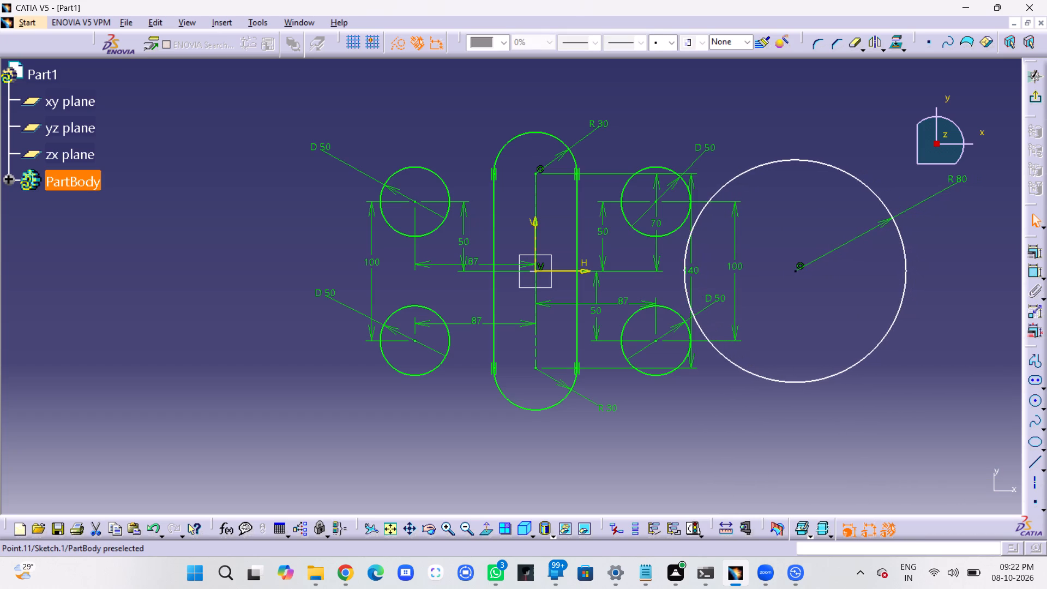
left_click_drag(795, 245, 789, 248)
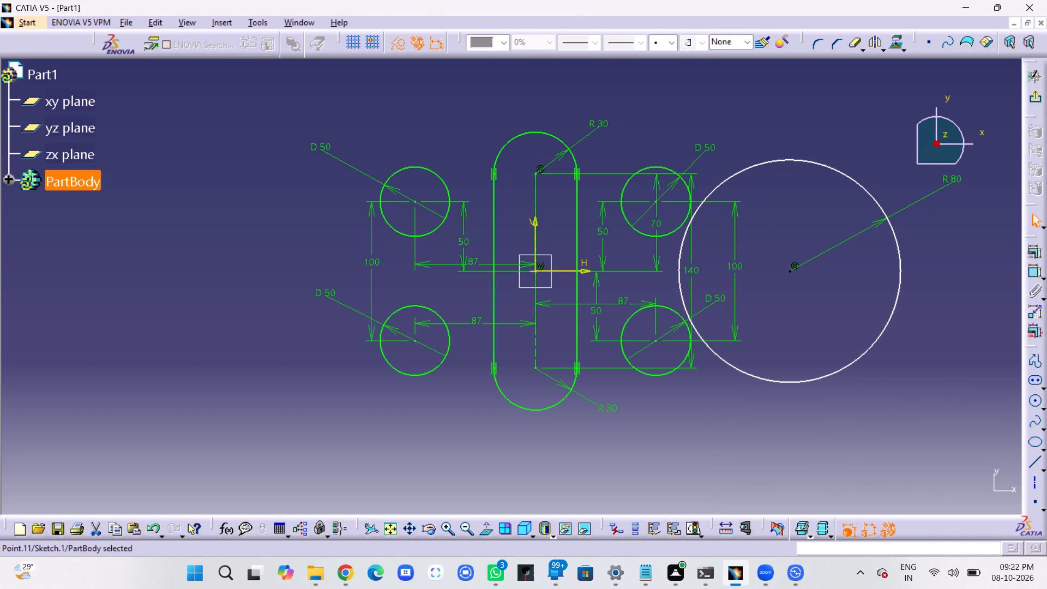
left_click(934, 364)
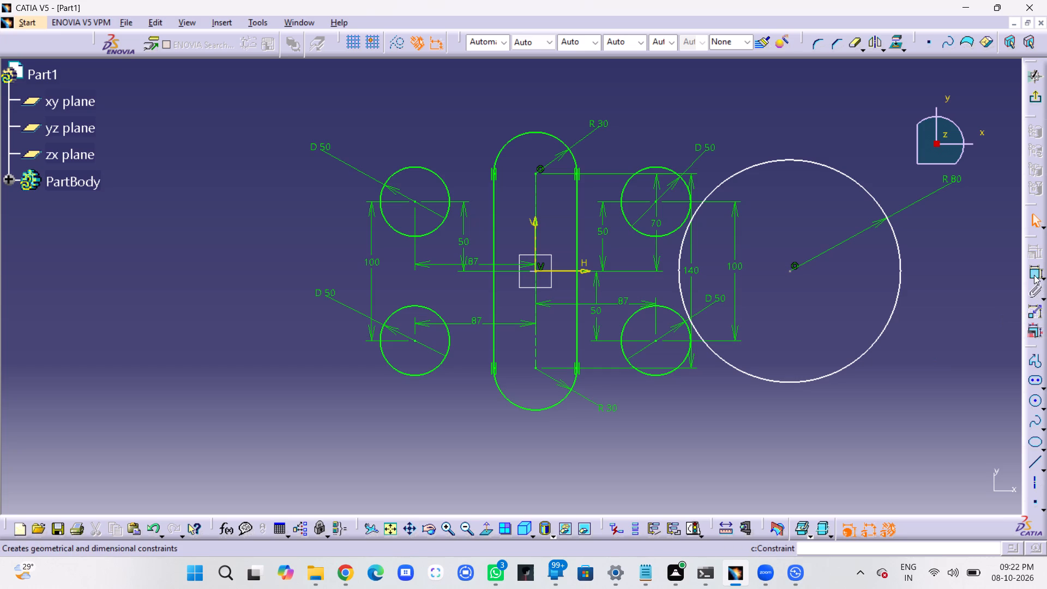
Sketch a circle of about 60 mm radius centred on the horizontal axis, left of the left-hand circle pair.
left_click(1038, 402)
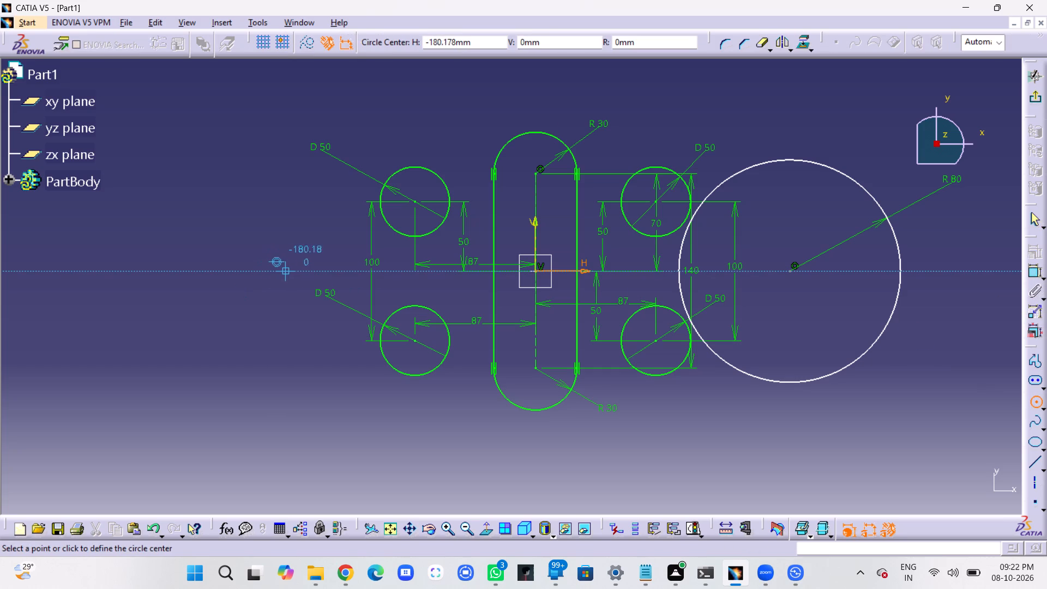
left_click(269, 269)
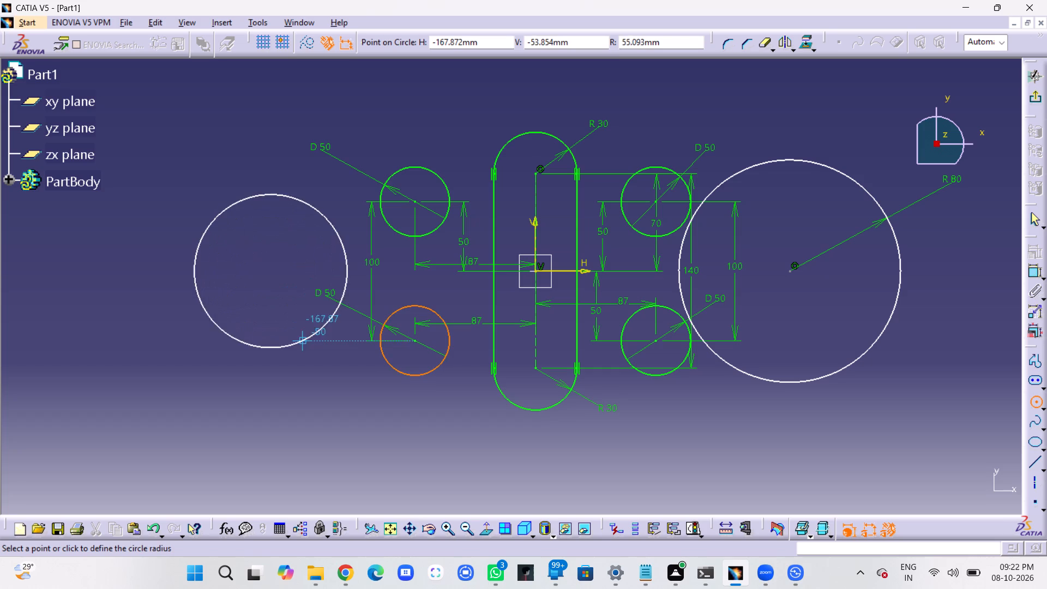
left_click(303, 350)
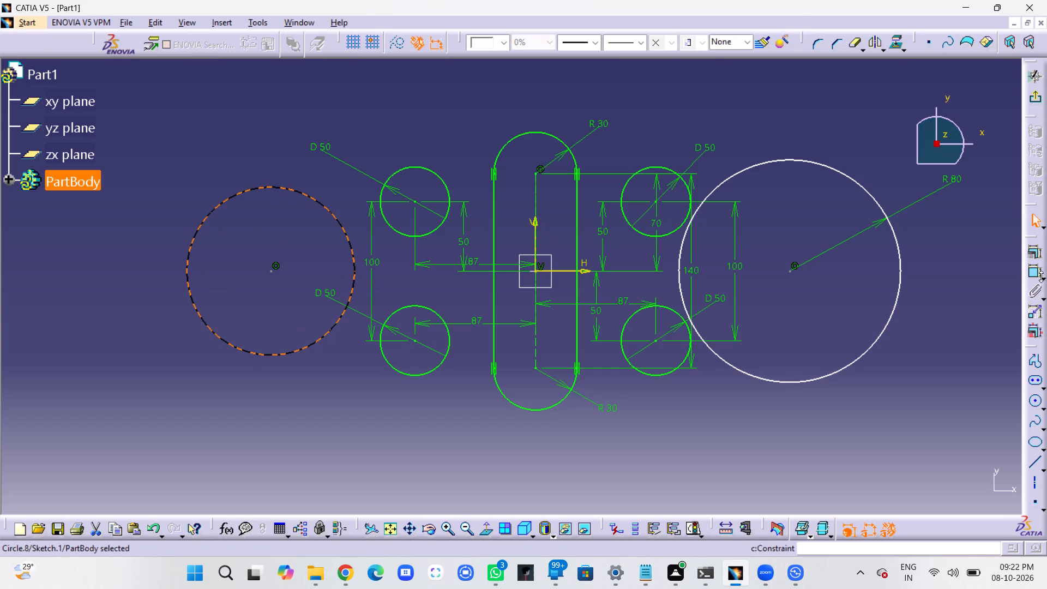
Dimension the large circle left of the left-hand circle pair as a radius and set it to 80 mm.
left_click(1037, 271)
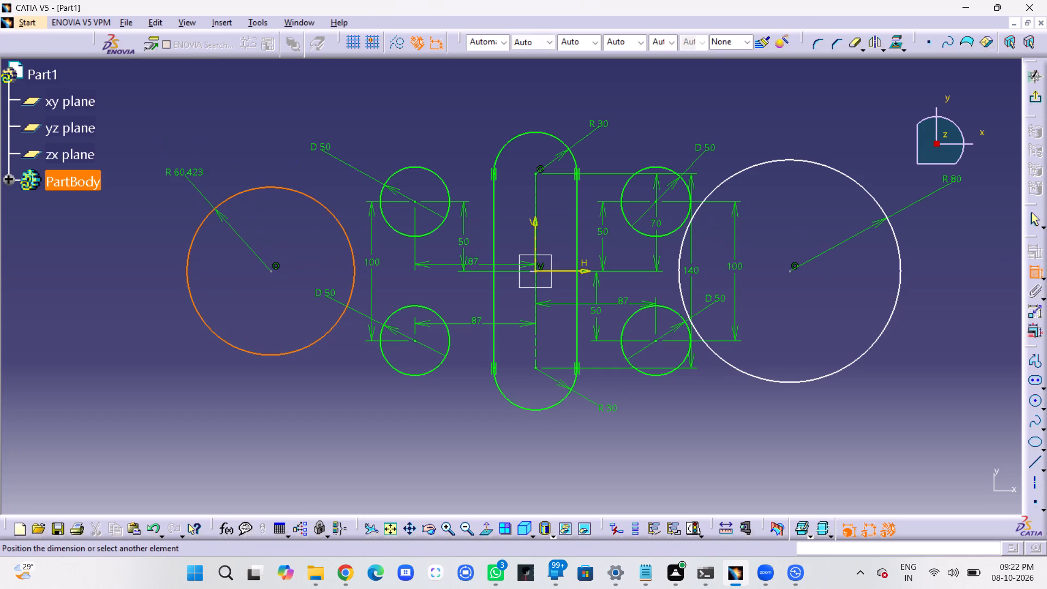
left_click(186, 167)
double_click(200, 164)
type("80")
key("Return")
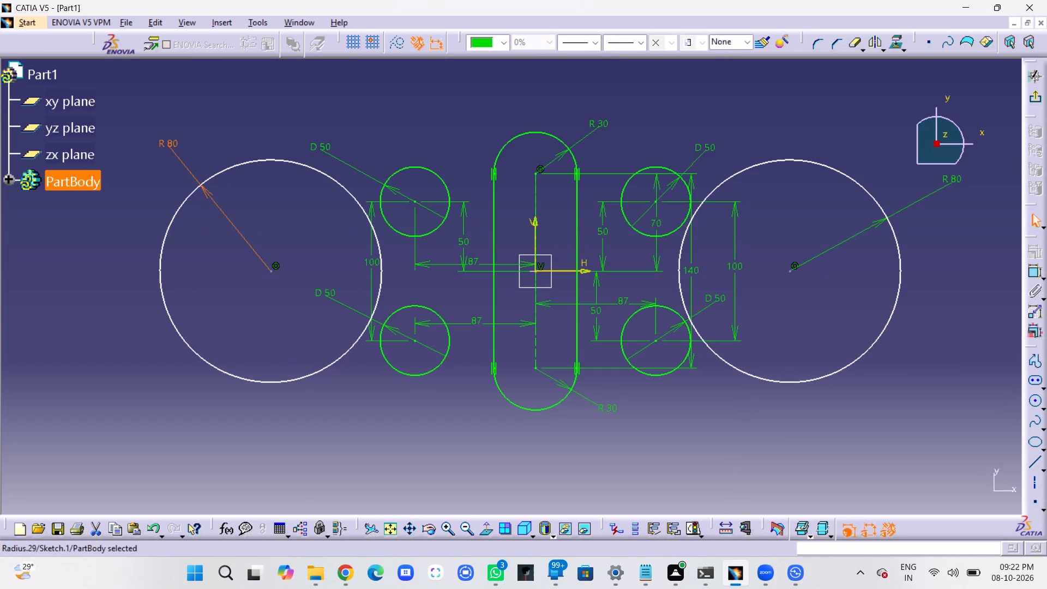
Move the centre of the left-hand 80 mm radius circle along the horizontal axis, slightly closer to the left-hand circle pair.
left_click_drag(270, 269, 280, 273)
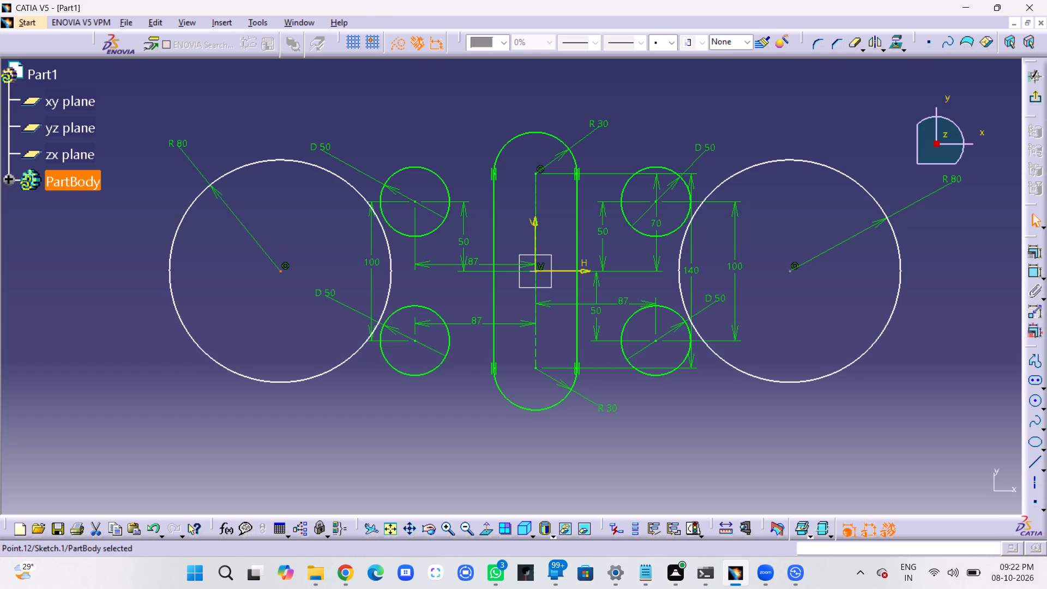
left_click(460, 403)
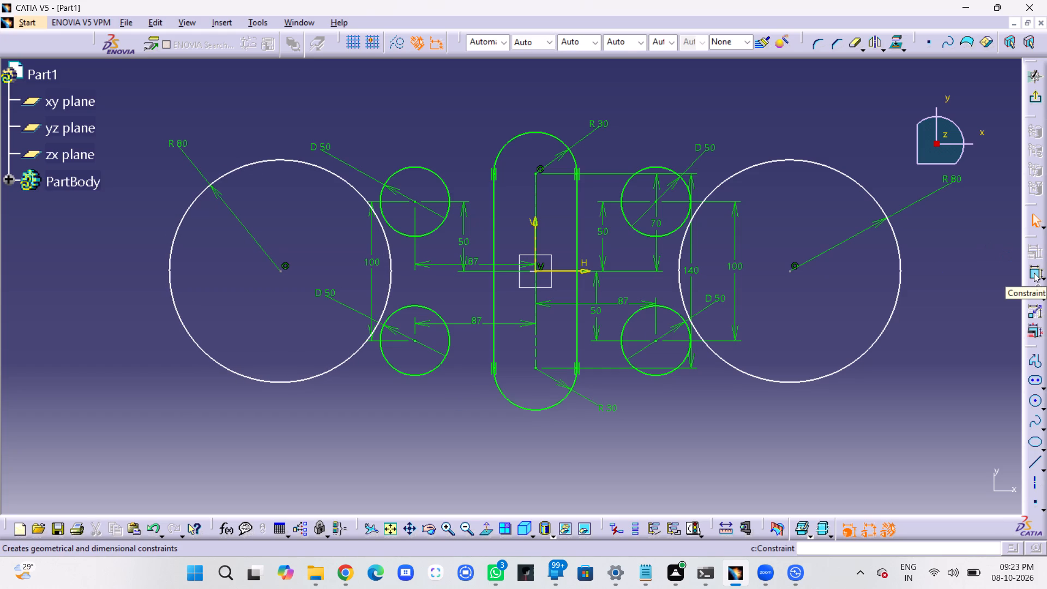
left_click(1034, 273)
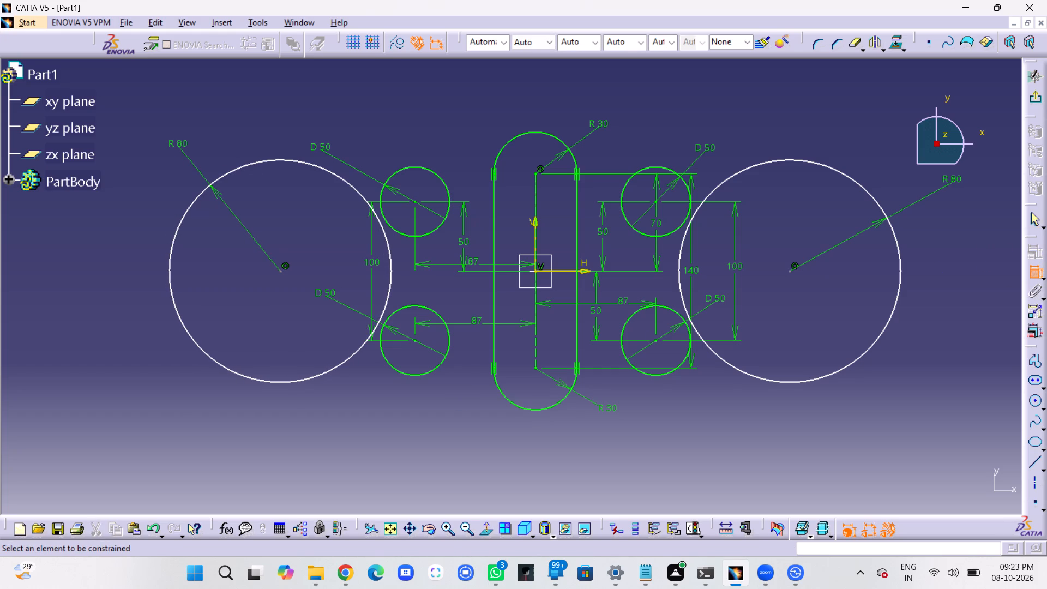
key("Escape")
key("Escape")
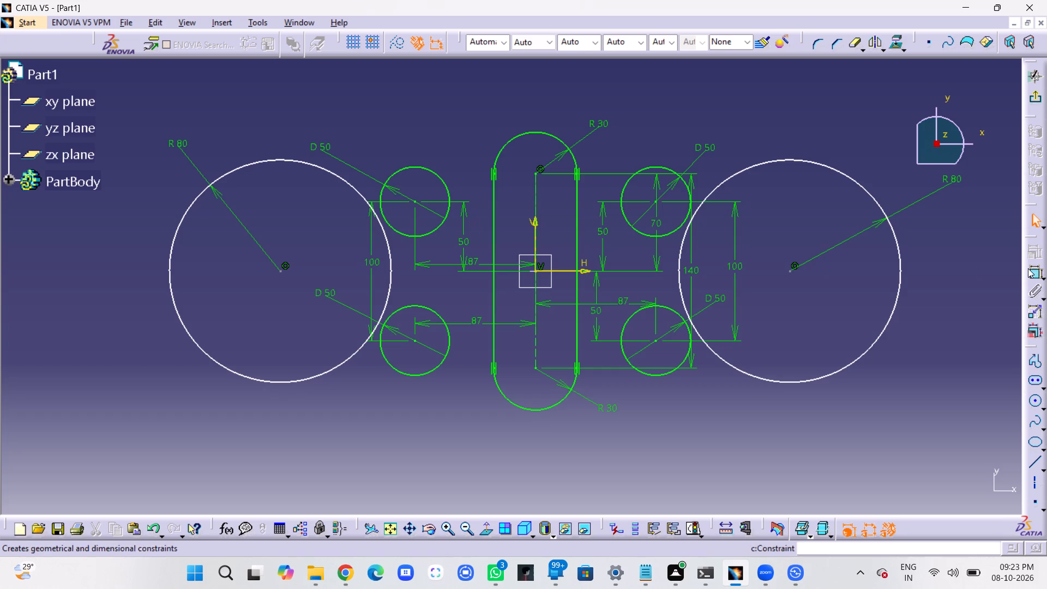
Apply a tangency constraint between the right-hand 80 mm radius circle and the upper 50 mm circle of the right-hand pair.
left_click(712, 193)
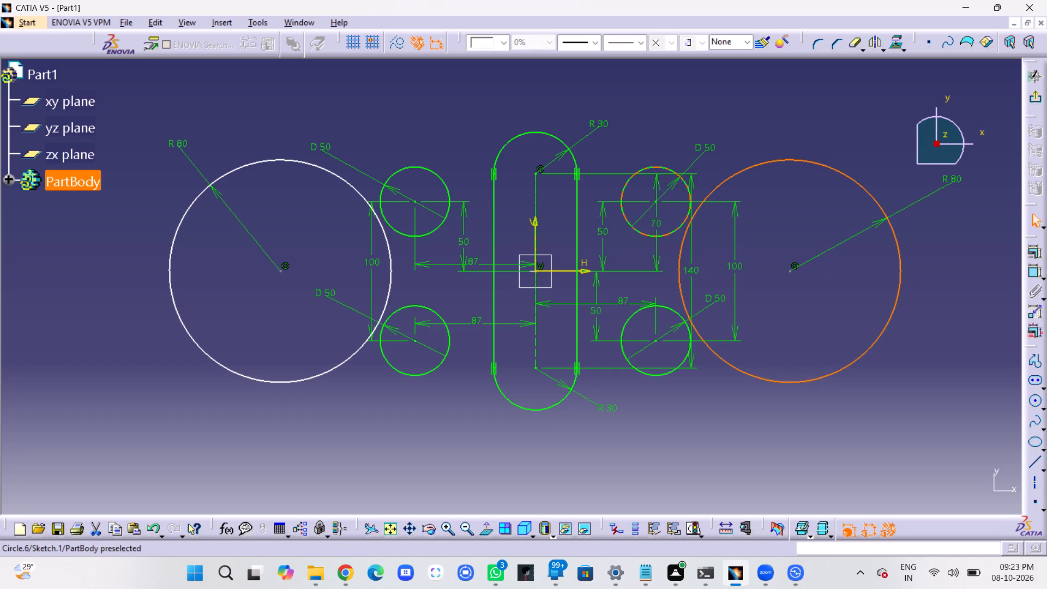
left_click(674, 230, "ctrl")
left_click(1036, 253)
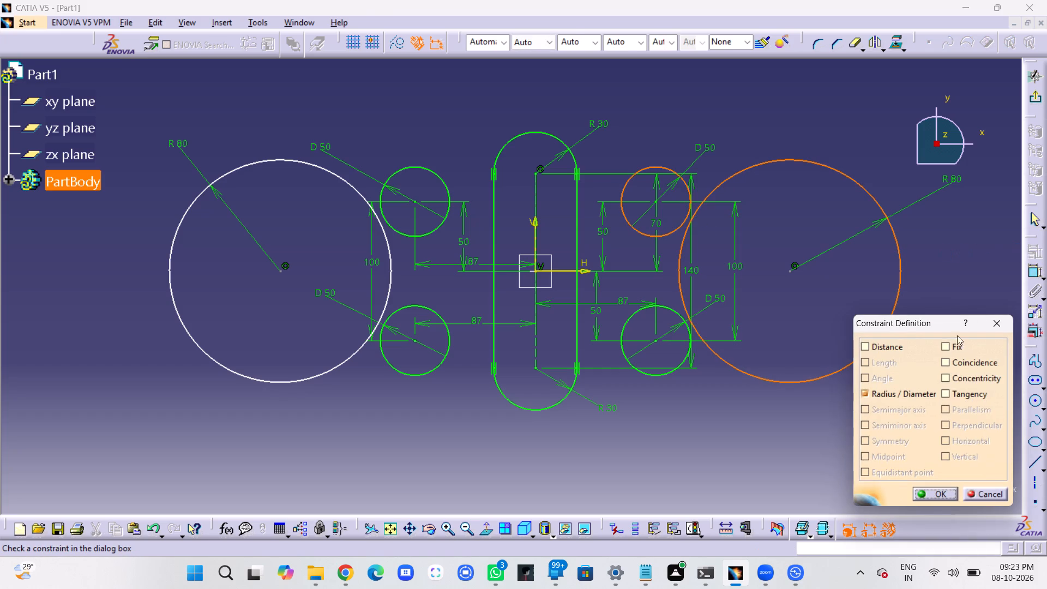
left_click(946, 395)
left_click(936, 492)
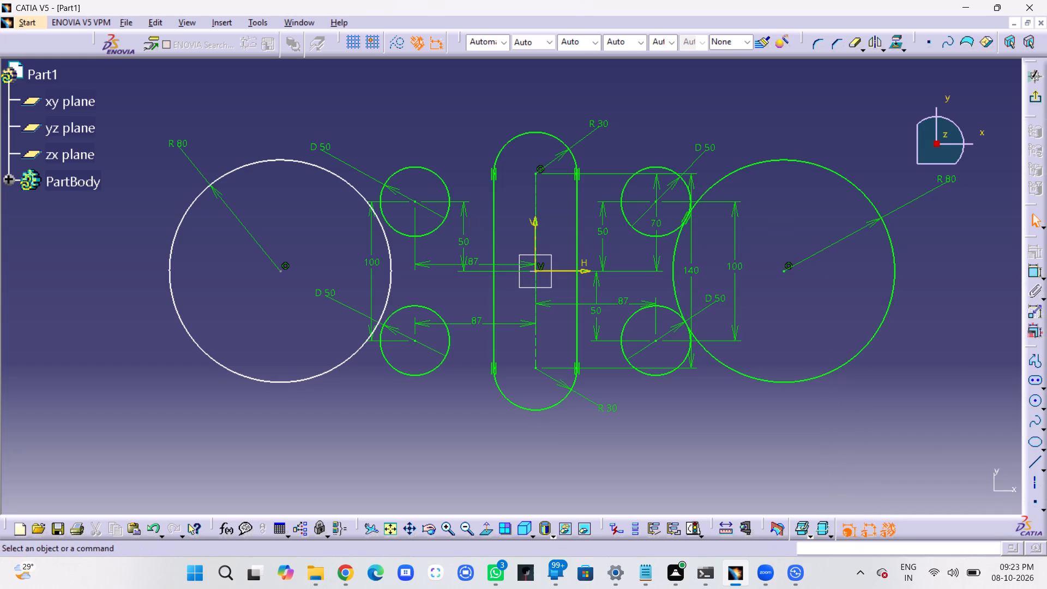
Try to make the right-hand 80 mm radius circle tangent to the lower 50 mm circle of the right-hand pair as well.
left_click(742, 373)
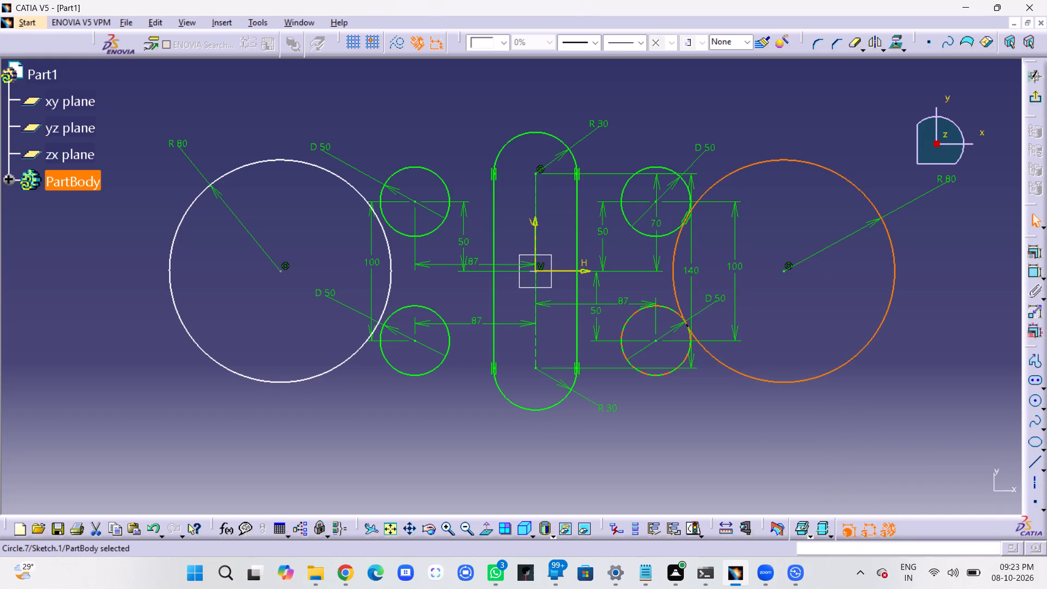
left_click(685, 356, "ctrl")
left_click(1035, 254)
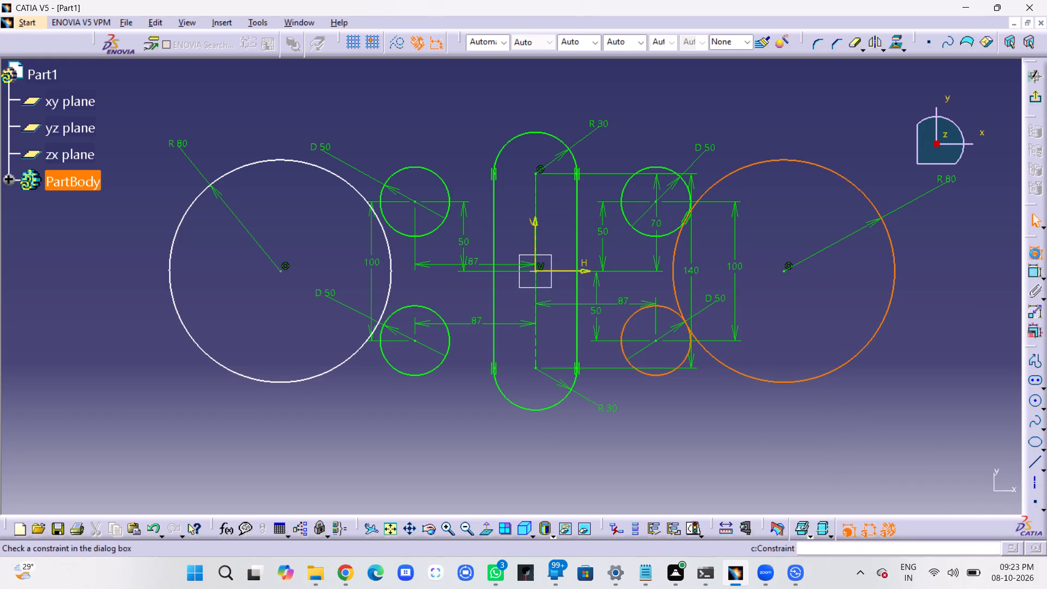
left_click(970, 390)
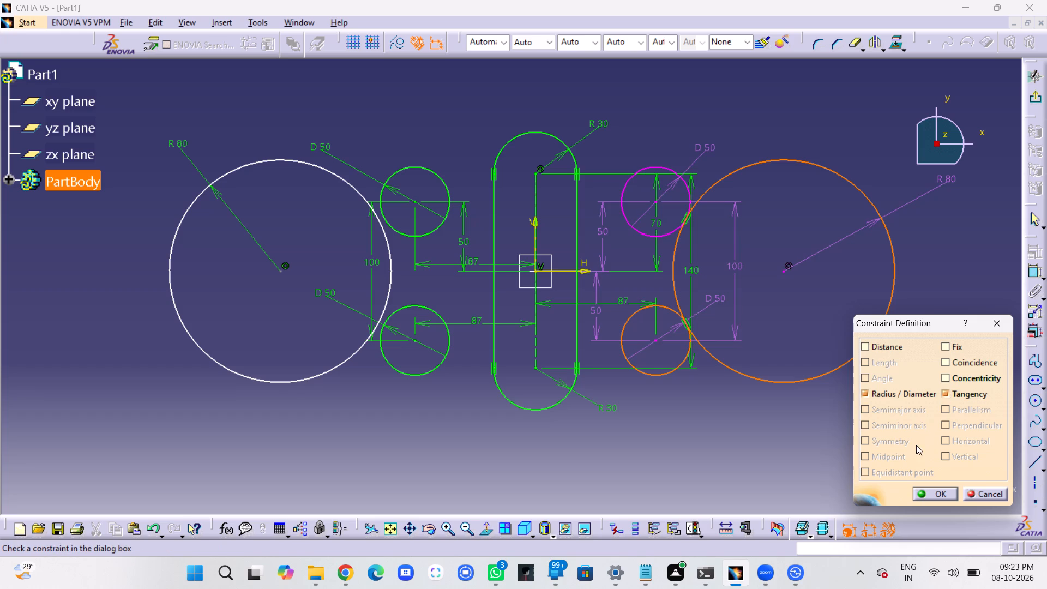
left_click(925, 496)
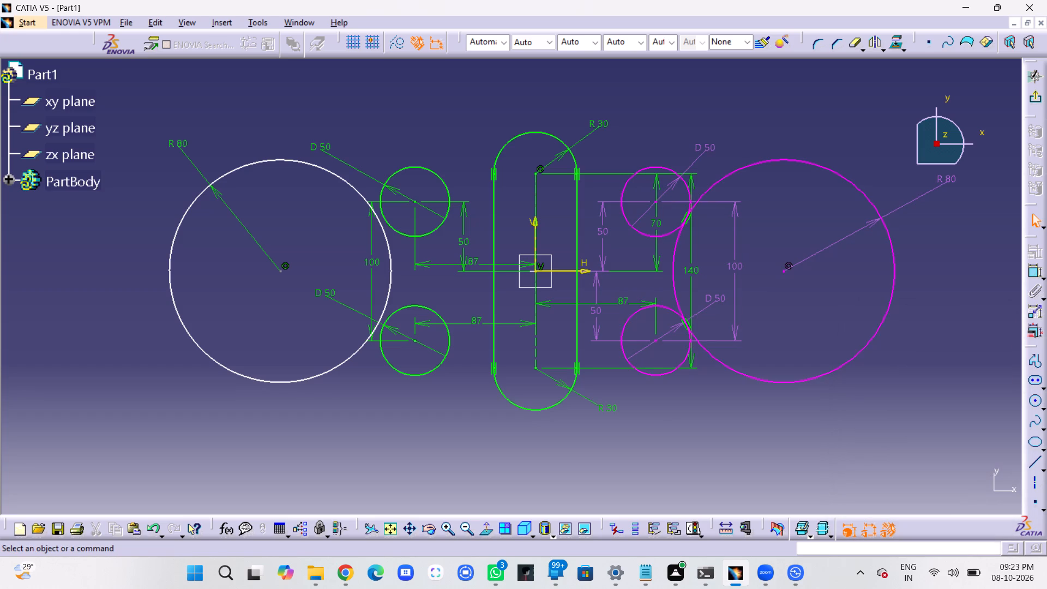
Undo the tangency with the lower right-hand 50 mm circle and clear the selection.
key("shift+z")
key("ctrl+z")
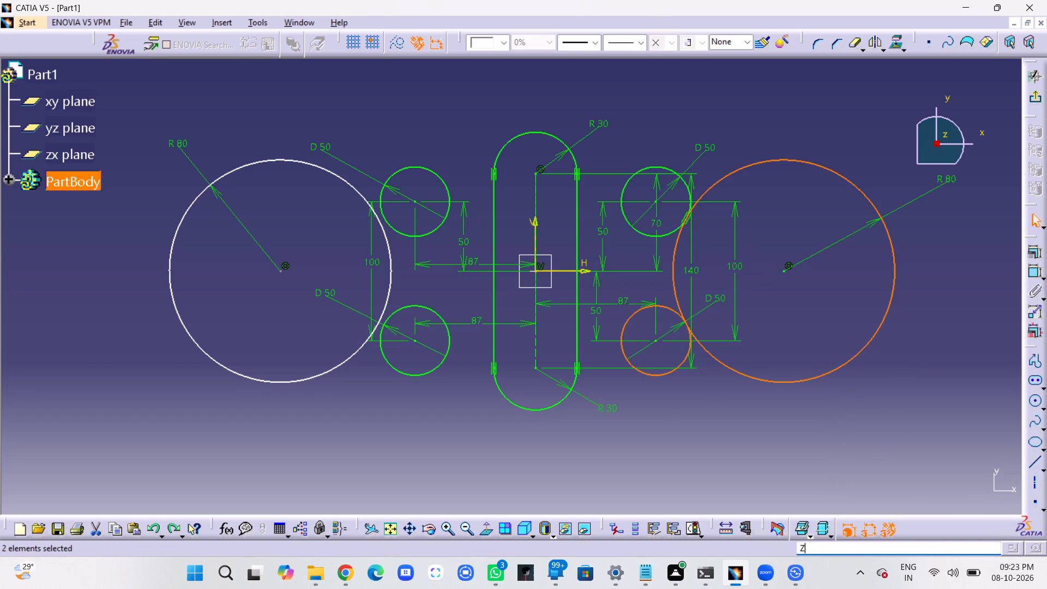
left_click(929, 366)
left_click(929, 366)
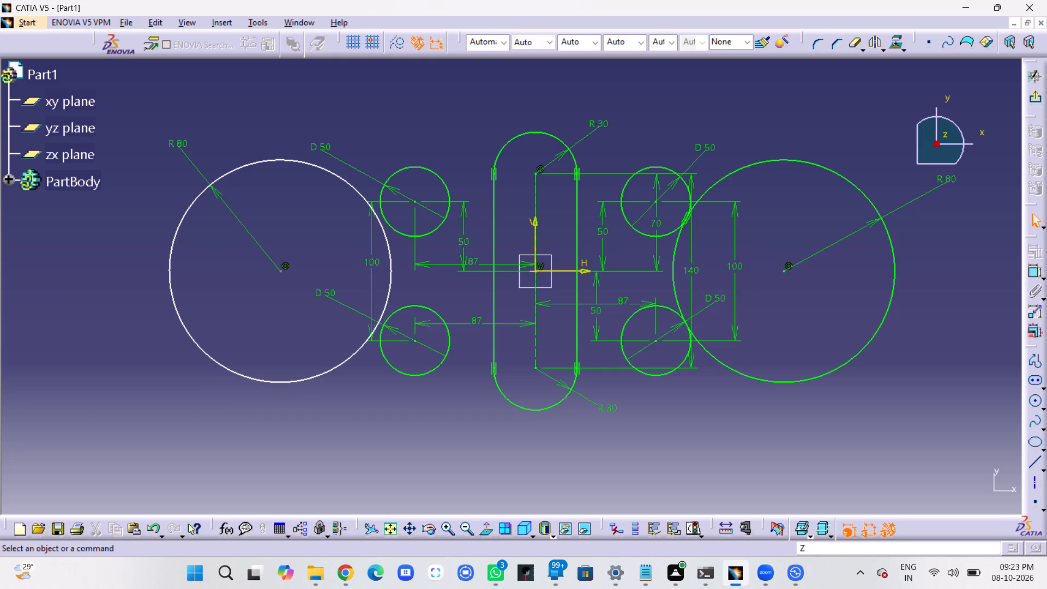
Apply a tangency constraint between the left-hand 80 mm radius circle and the lower 50 mm circle of the left-hand pair.
left_click(393, 268, "ctrl")
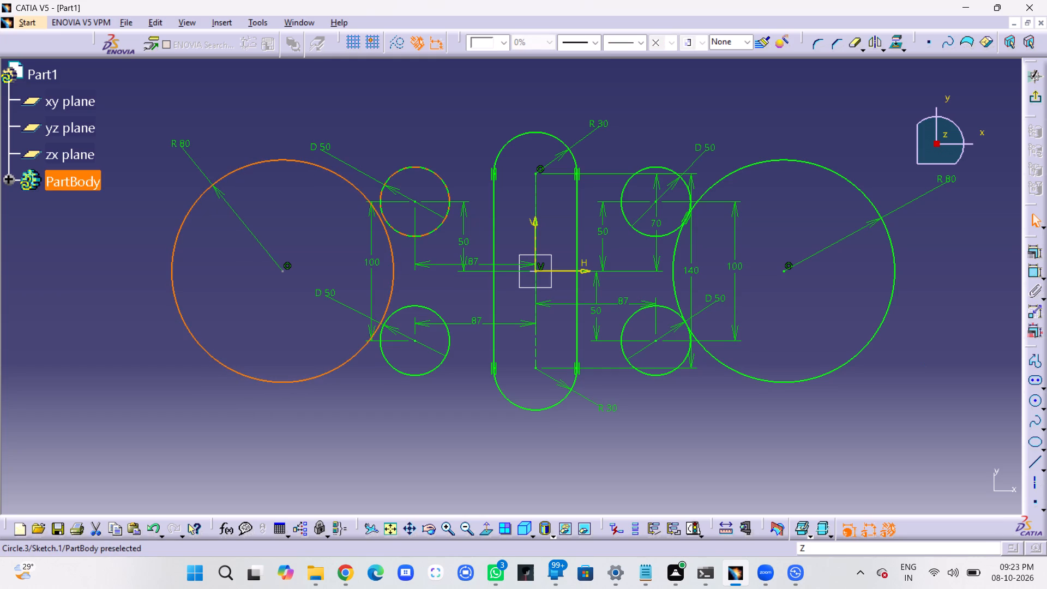
left_click(388, 321, "ctrl")
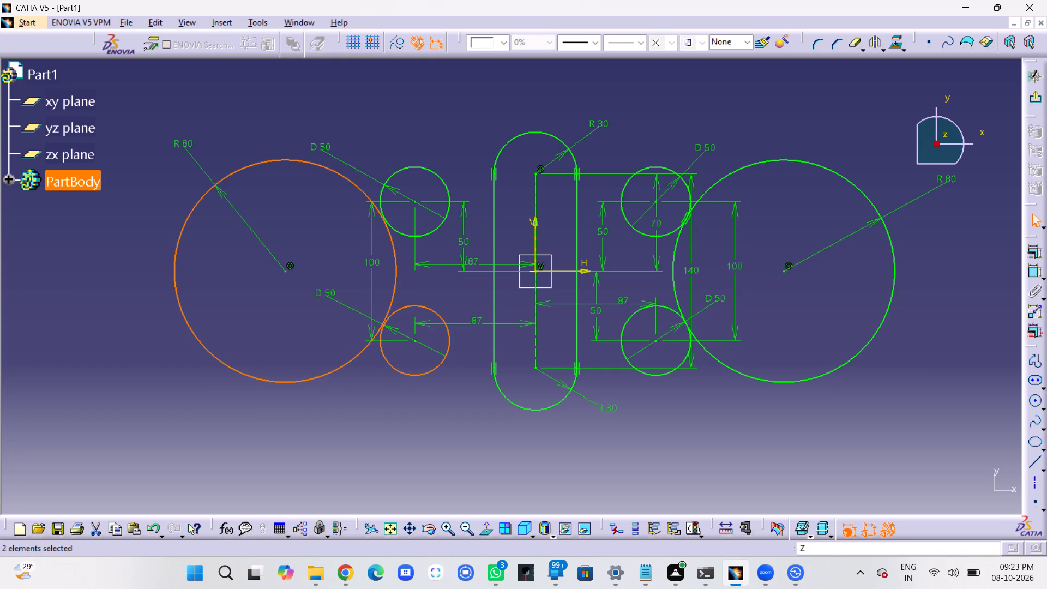
left_click(1036, 255)
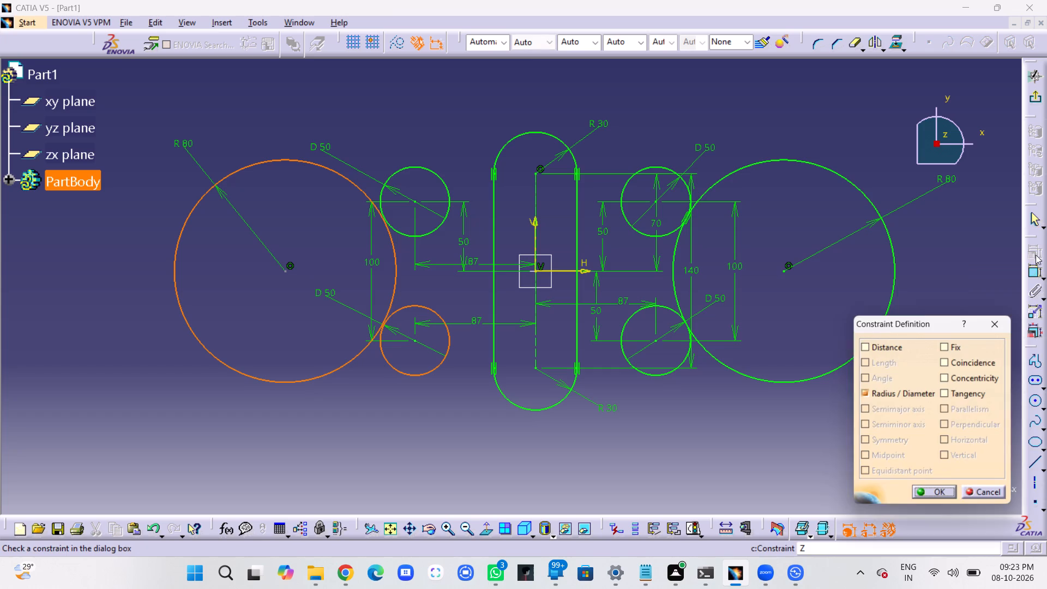
left_click(948, 396)
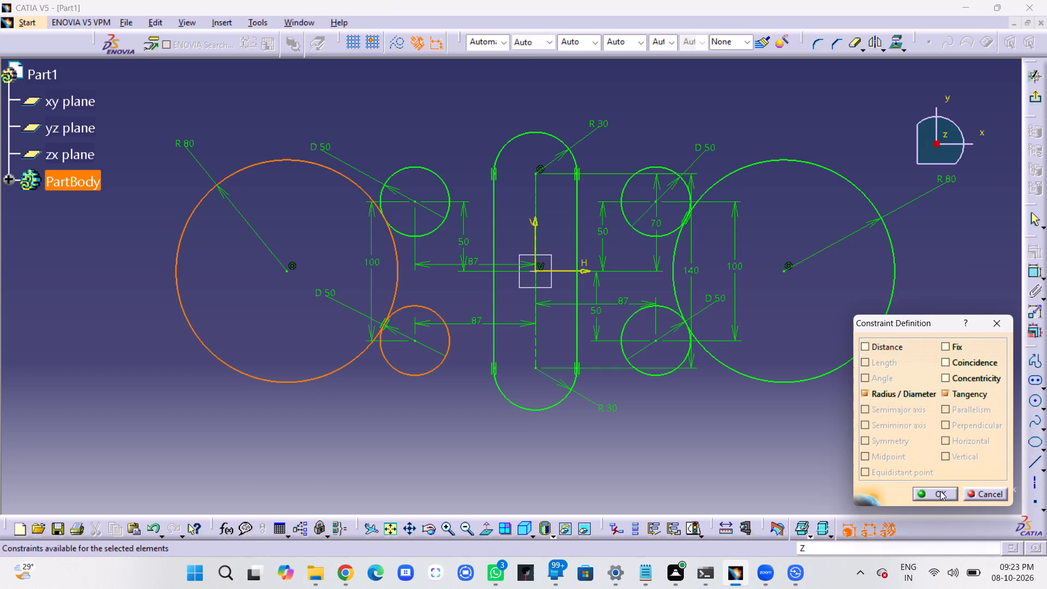
left_click(939, 493)
left_click(883, 446)
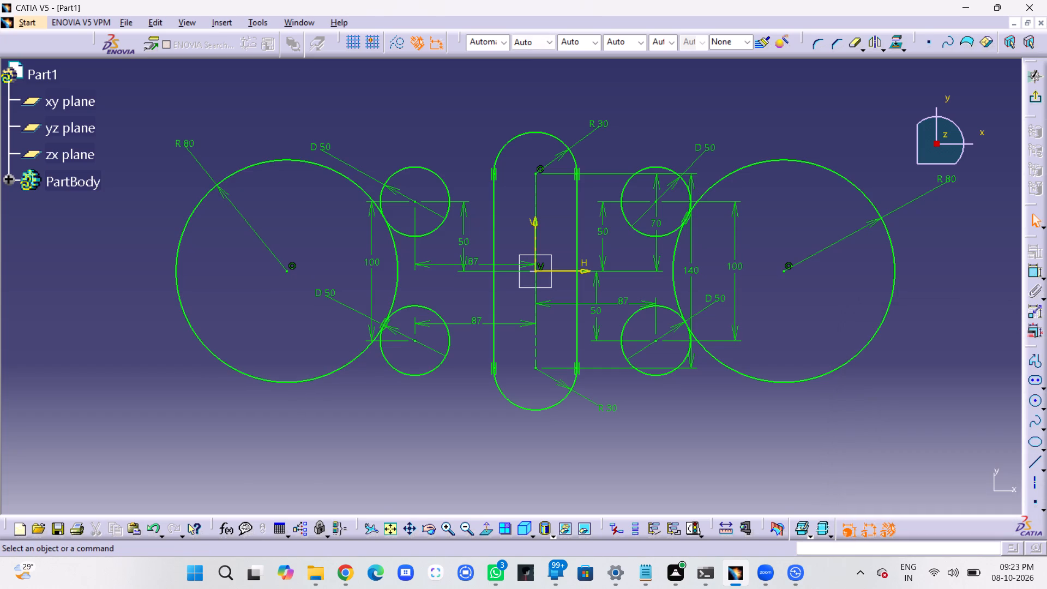
Sketch a circle above the upper left-hand 50 mm circle, clear of the rounded top of the elongated profile.
middle_click_drag(883, 446, 894, 461)
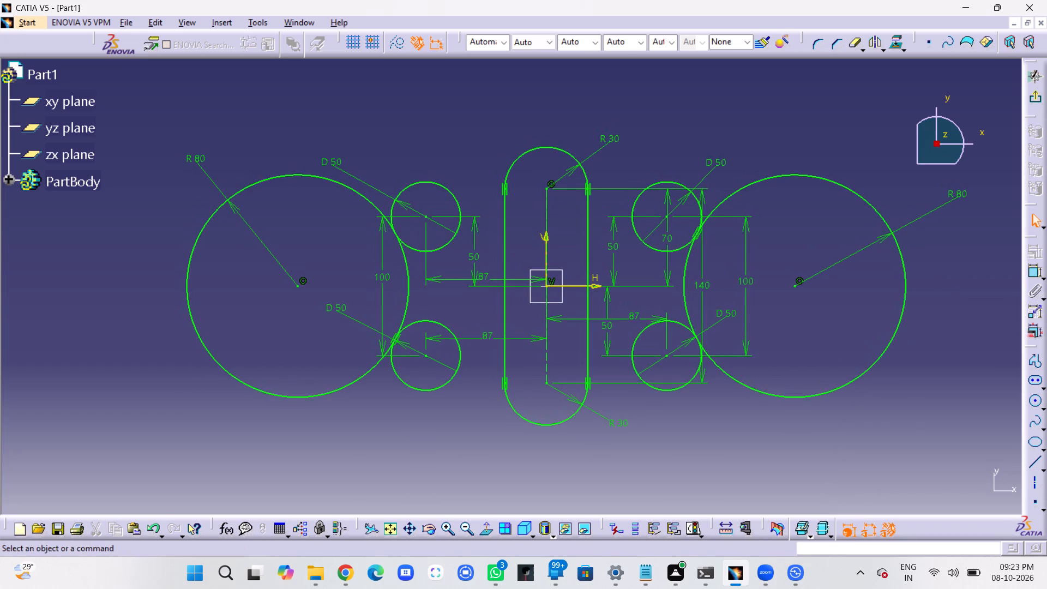
left_click(1035, 401)
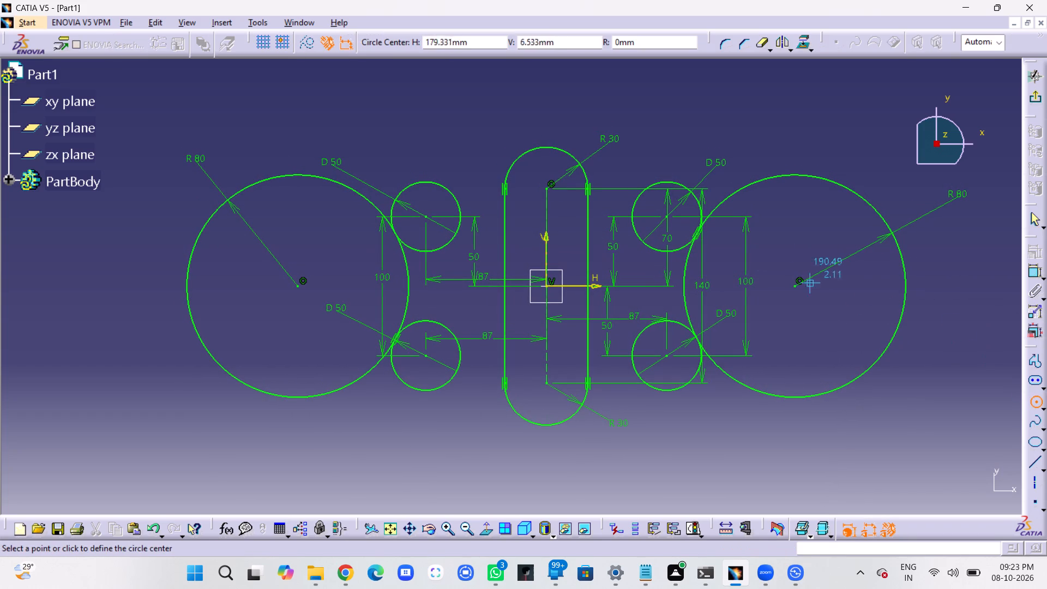
left_click(437, 103)
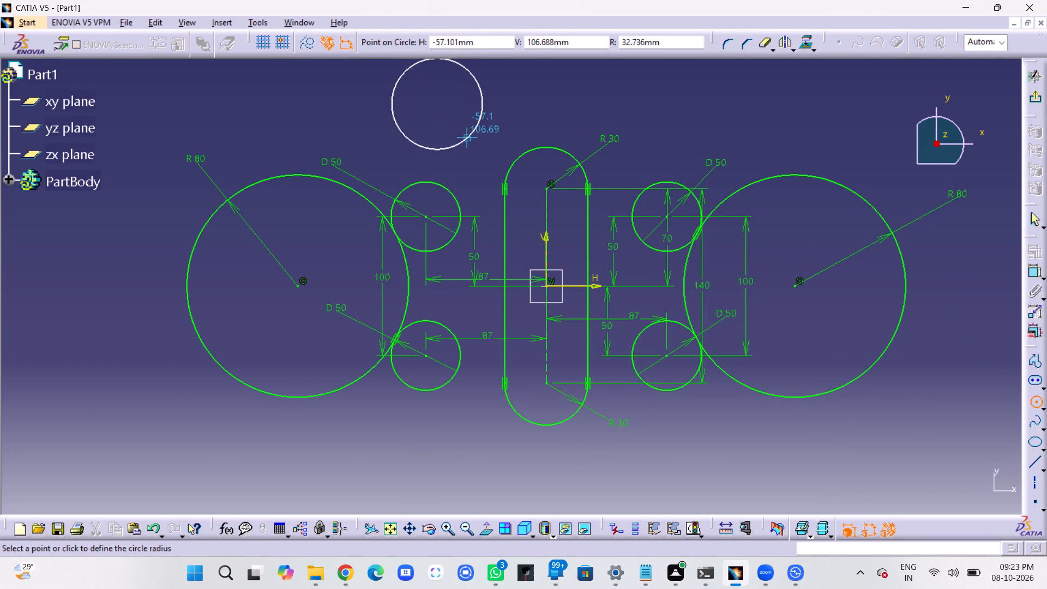
left_click(467, 153)
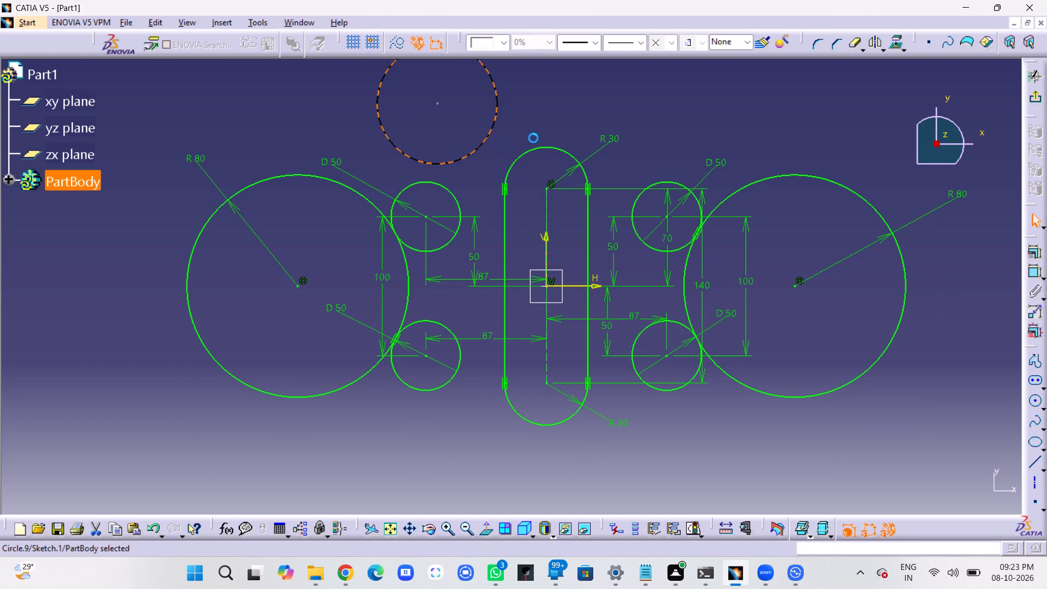
Sketch a circle above the upper right-hand 50 mm circle, centred about 73 mm right of and 120 mm above the origin.
middle_click_drag(630, 111, 639, 164)
middle_click(639, 164)
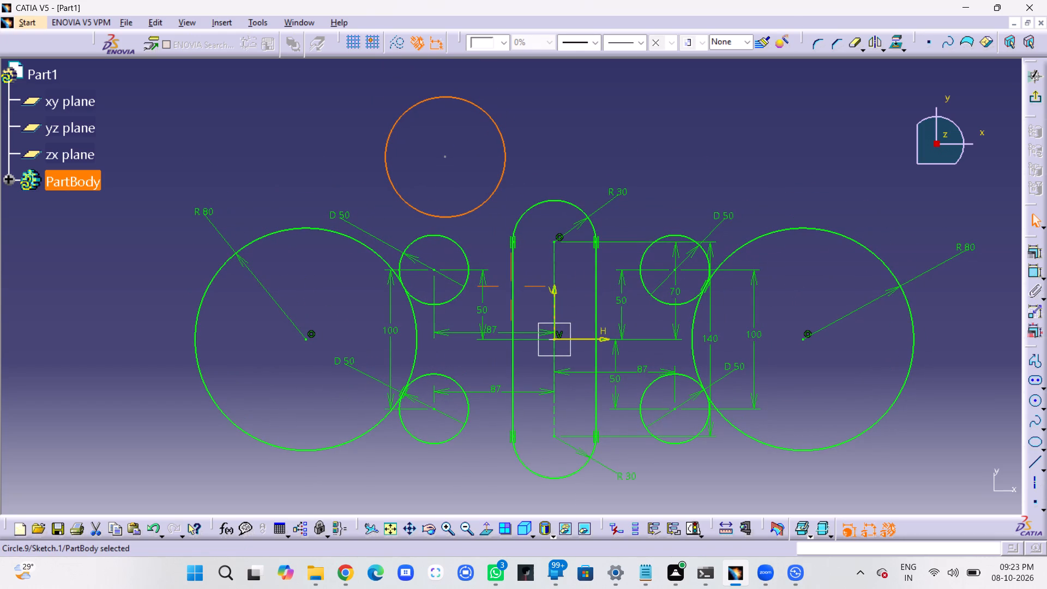
middle_click_drag(855, 286, 898, 190)
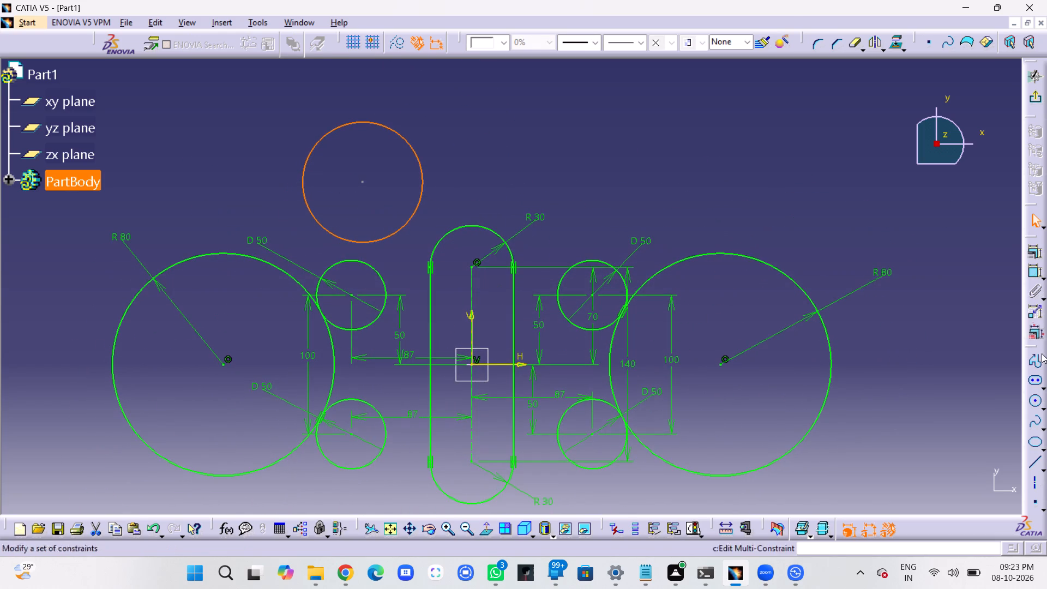
left_click(1034, 401)
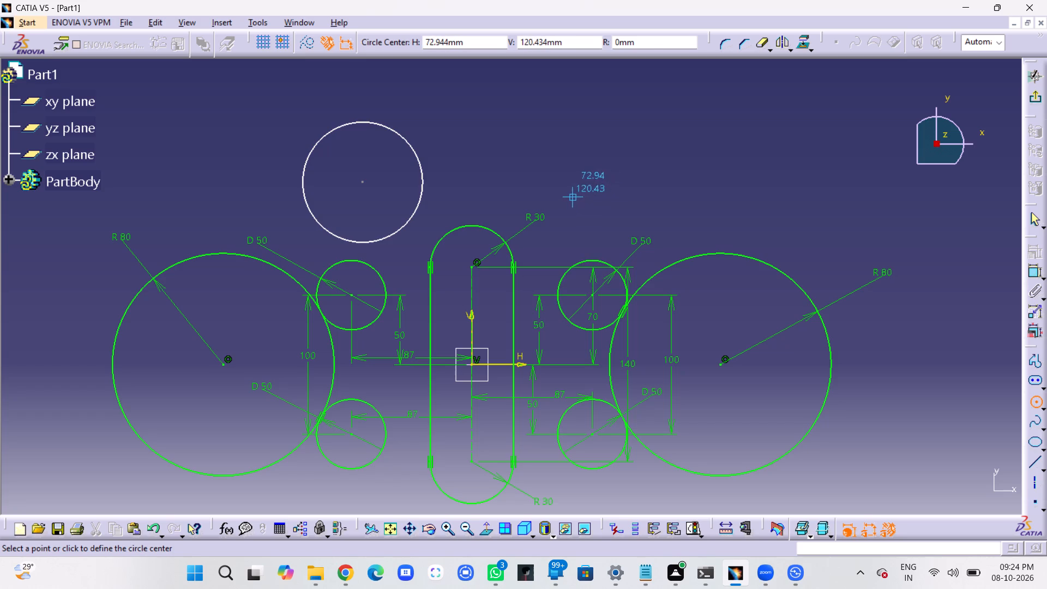
left_click(573, 196)
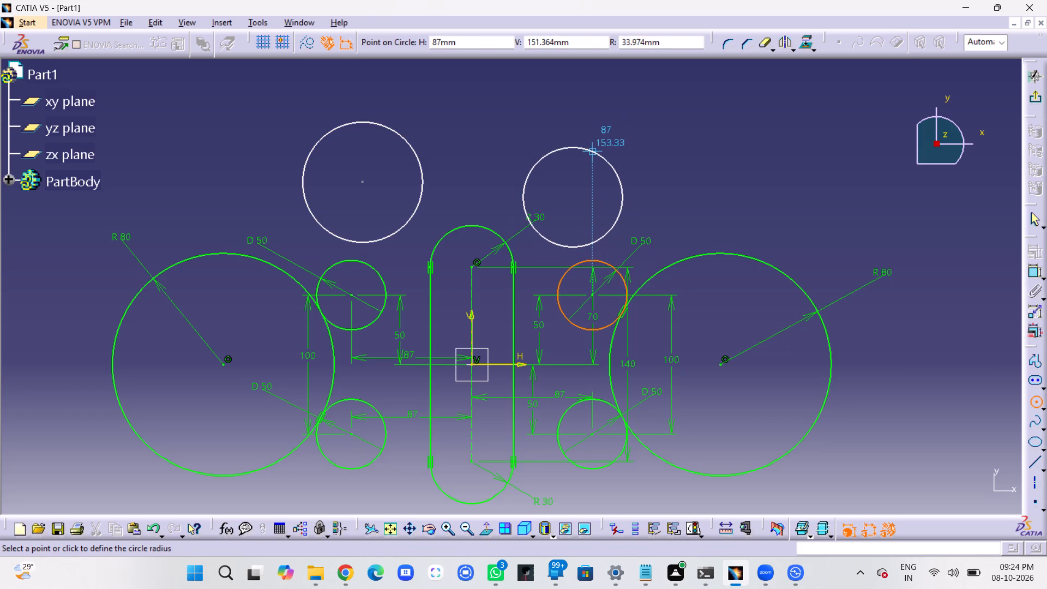
left_click(579, 159)
left_click(716, 145)
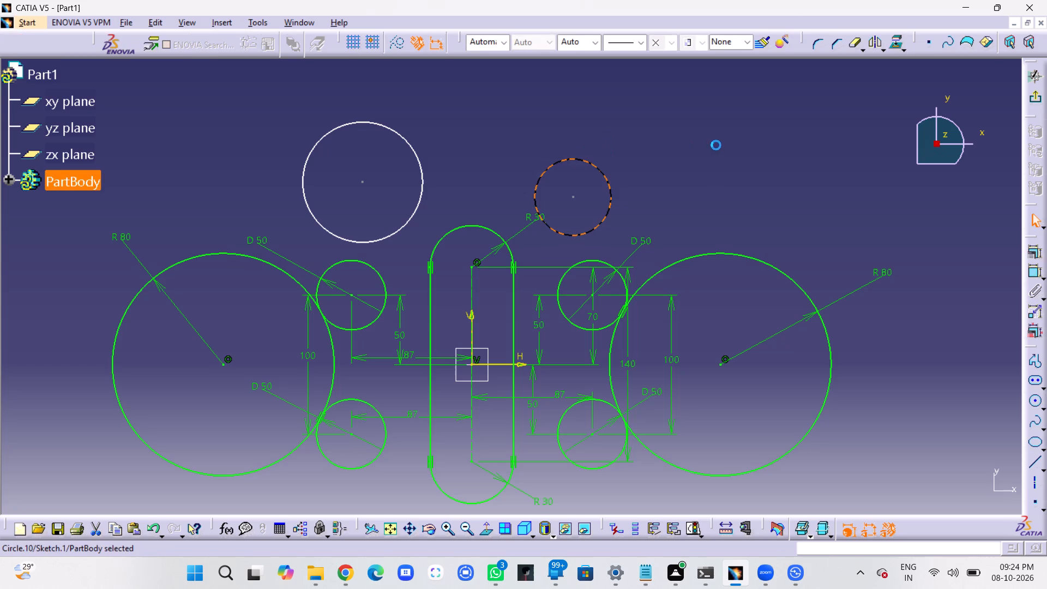
Sketch a small circle below the left-hand pair, beside the profile's rounded bottom, centred about 127 mm below the origin.
middle_click_drag(817, 221, 911, 114)
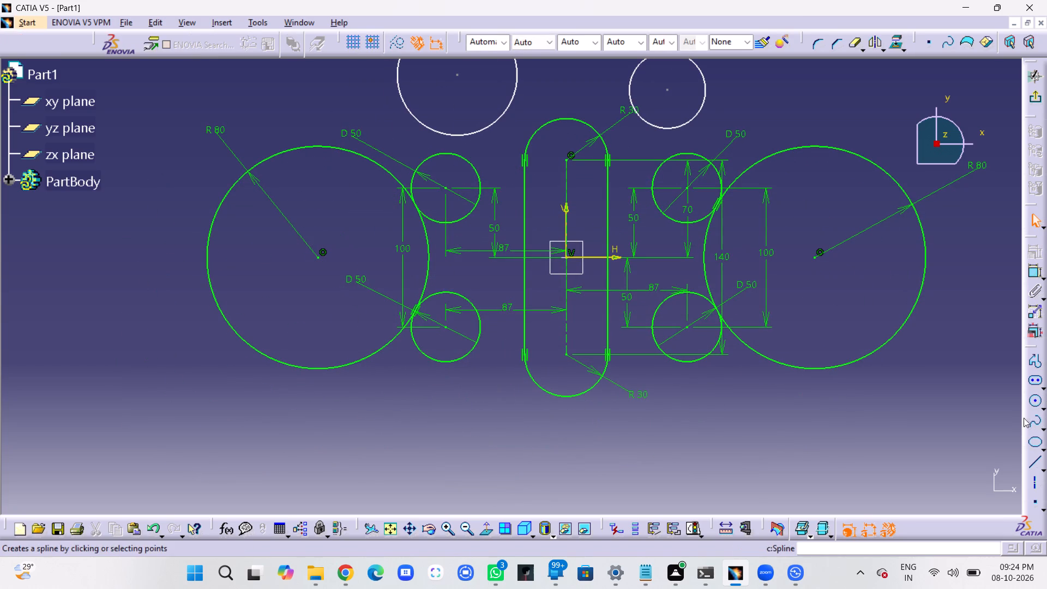
left_click(1033, 402)
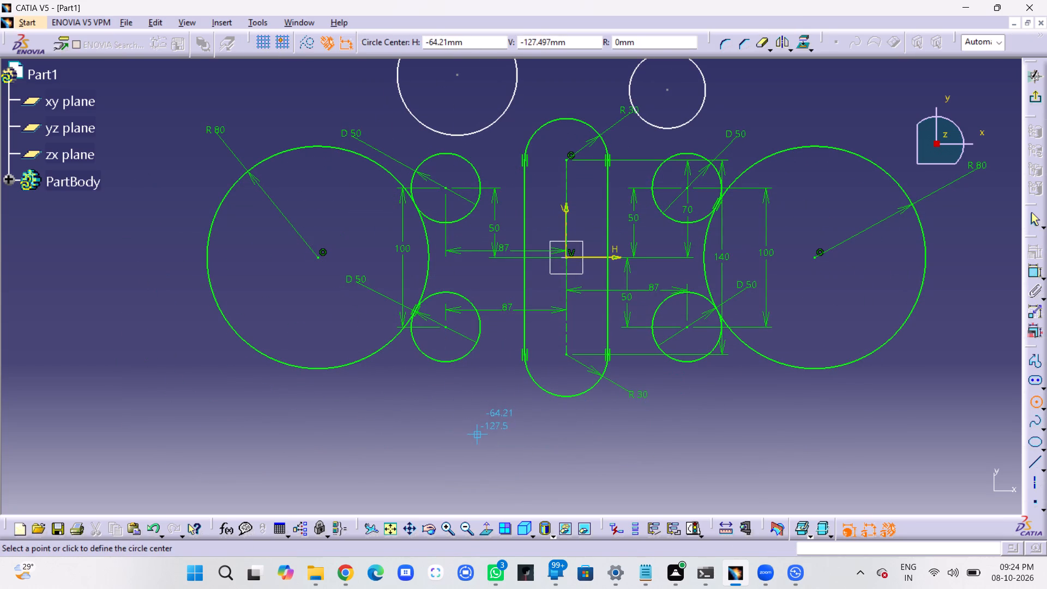
left_click(483, 433)
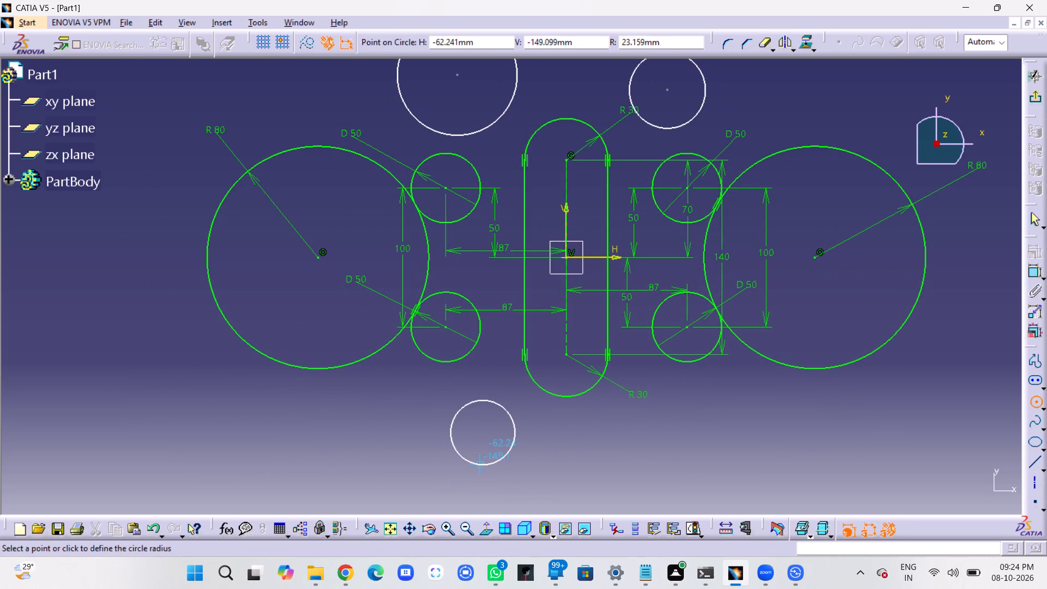
left_click(483, 466)
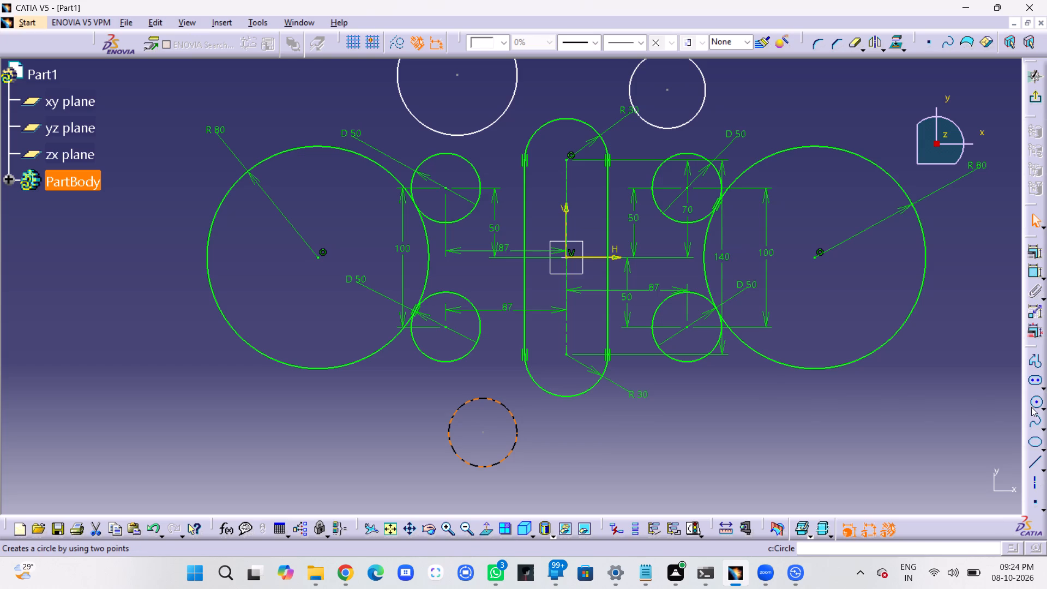
Sketch a circle of about 25 mm radius below the right-hand pair, centred about 64 mm right of and 132 mm below the origin.
left_click(1037, 401)
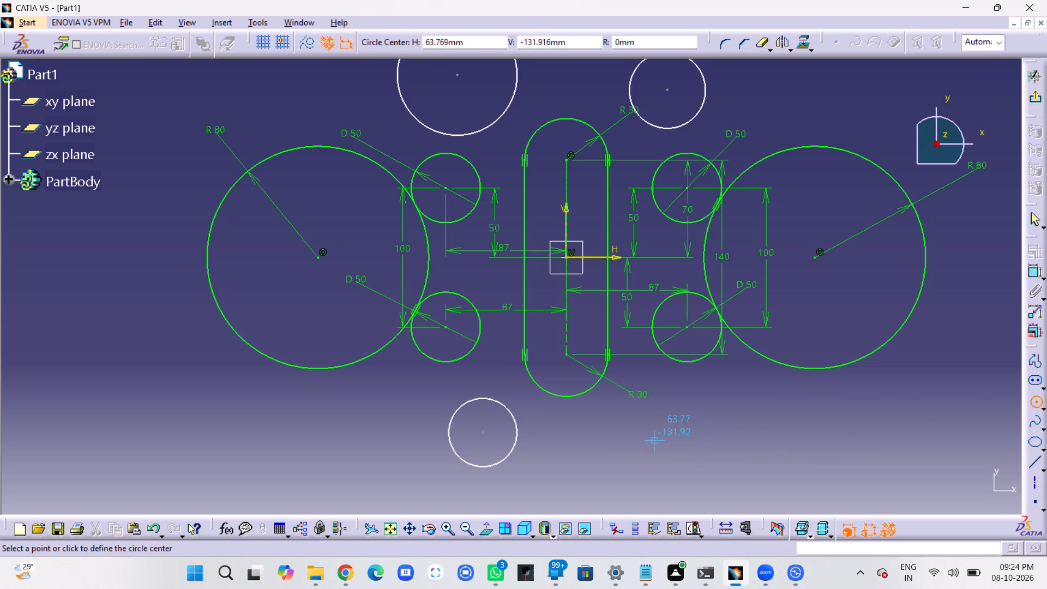
left_click(654, 441)
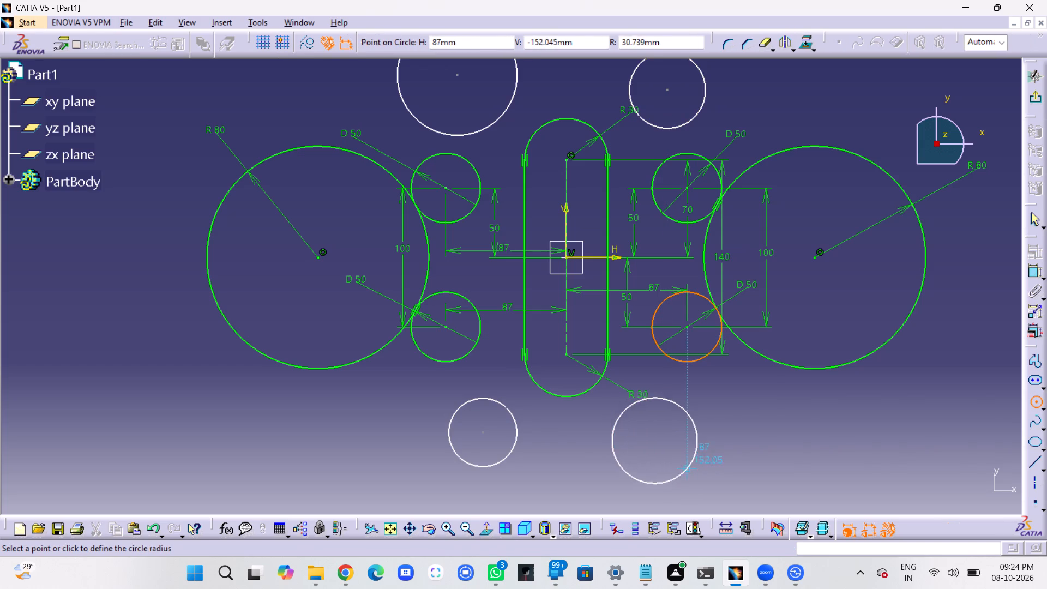
left_click(679, 465)
left_click(797, 429)
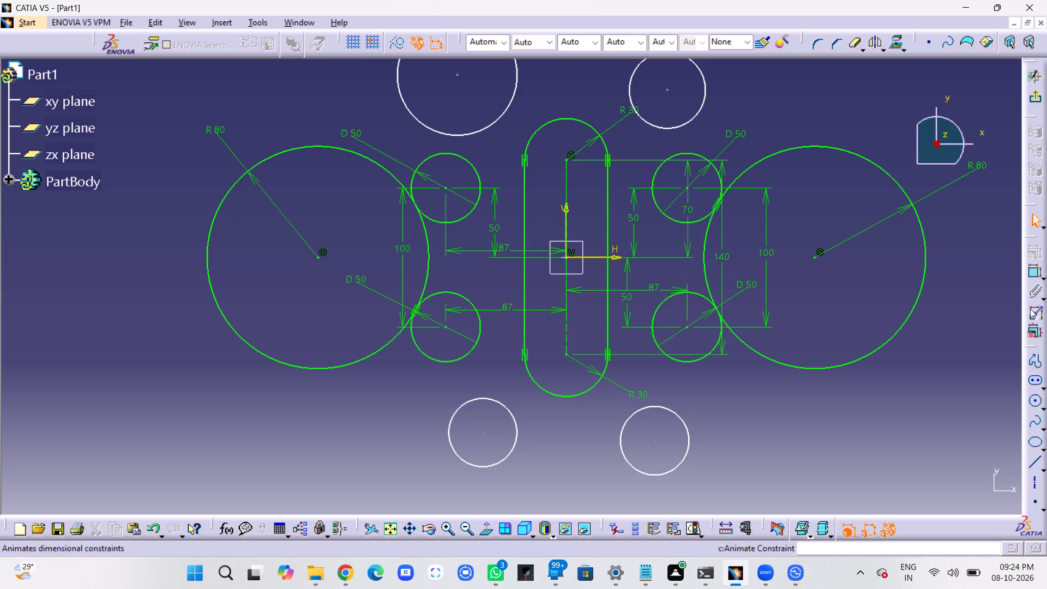
Dimension the radius of the circle below the right-hand pair and set it to 80 mm.
left_click(1036, 273)
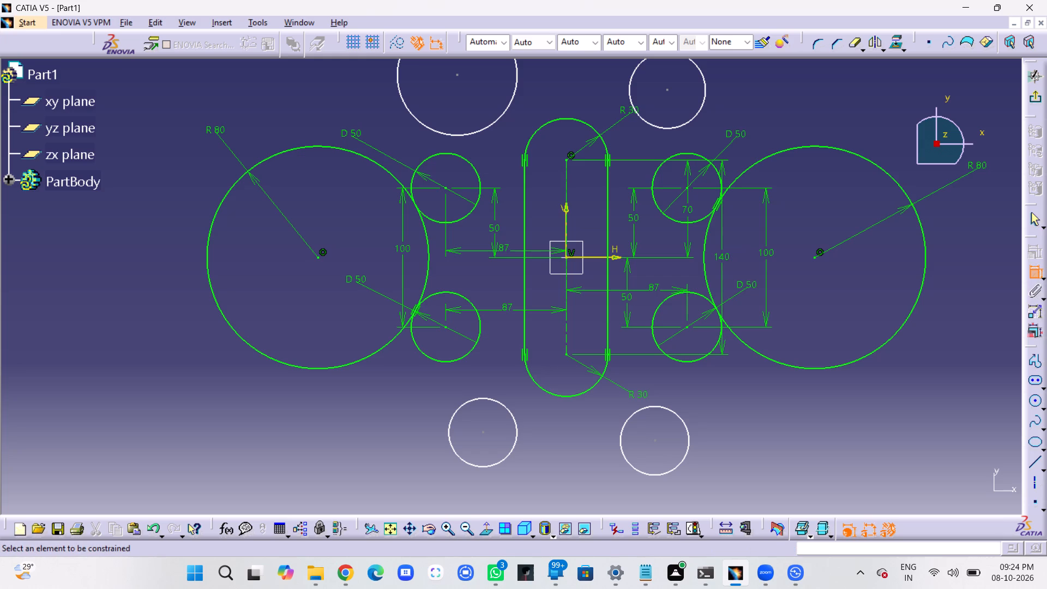
left_click(686, 455)
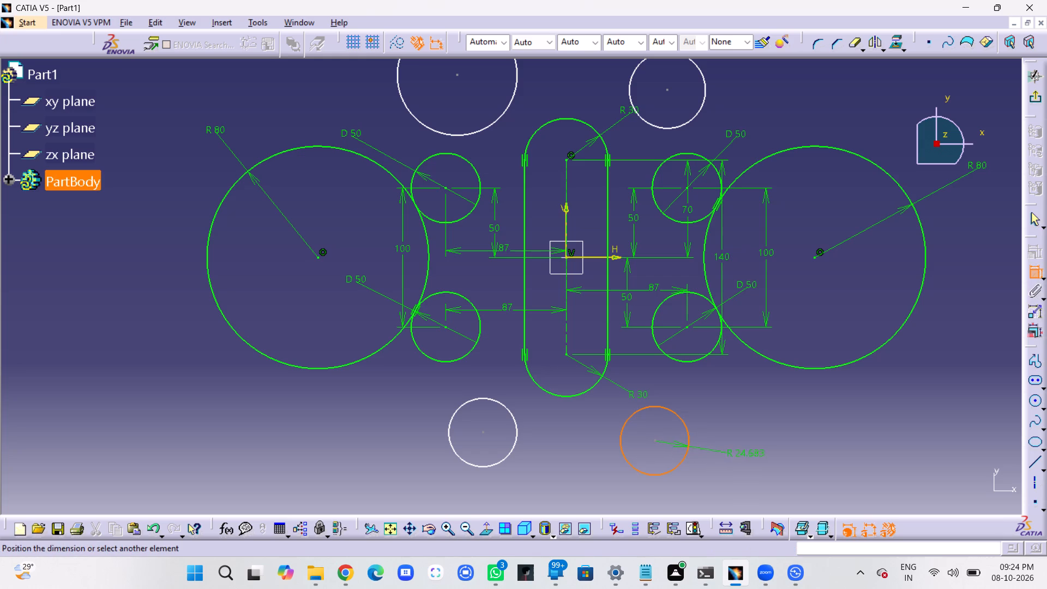
left_click(763, 462)
double_click(772, 462)
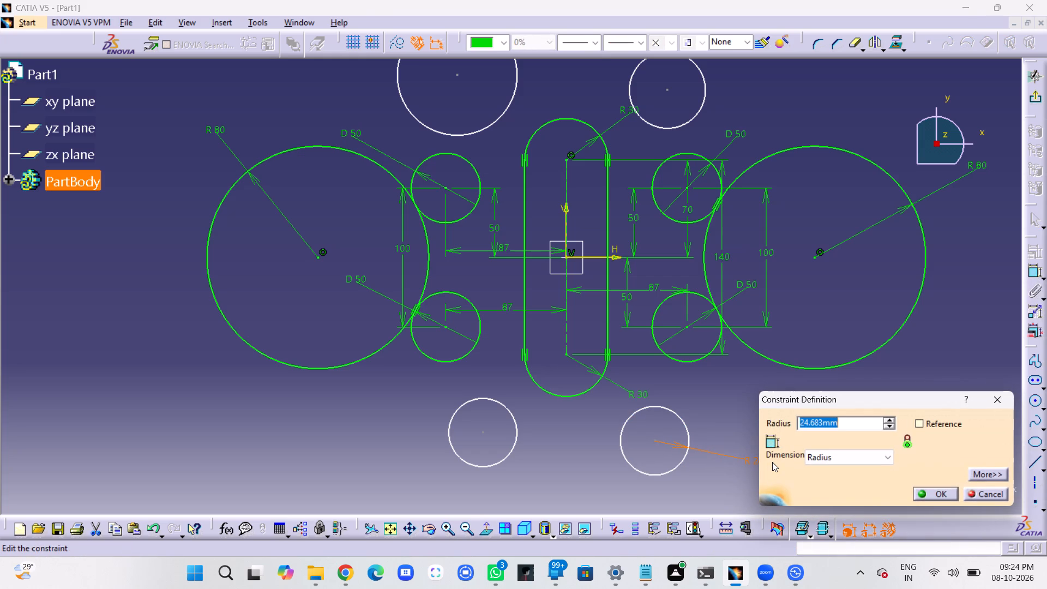
type("80")
key("Return")
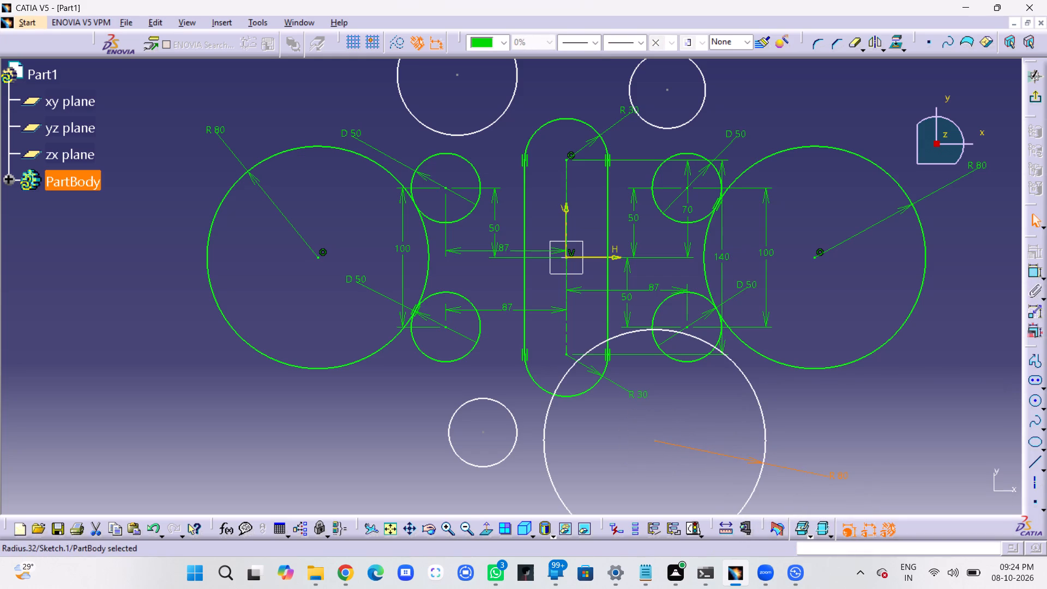
left_click(835, 418)
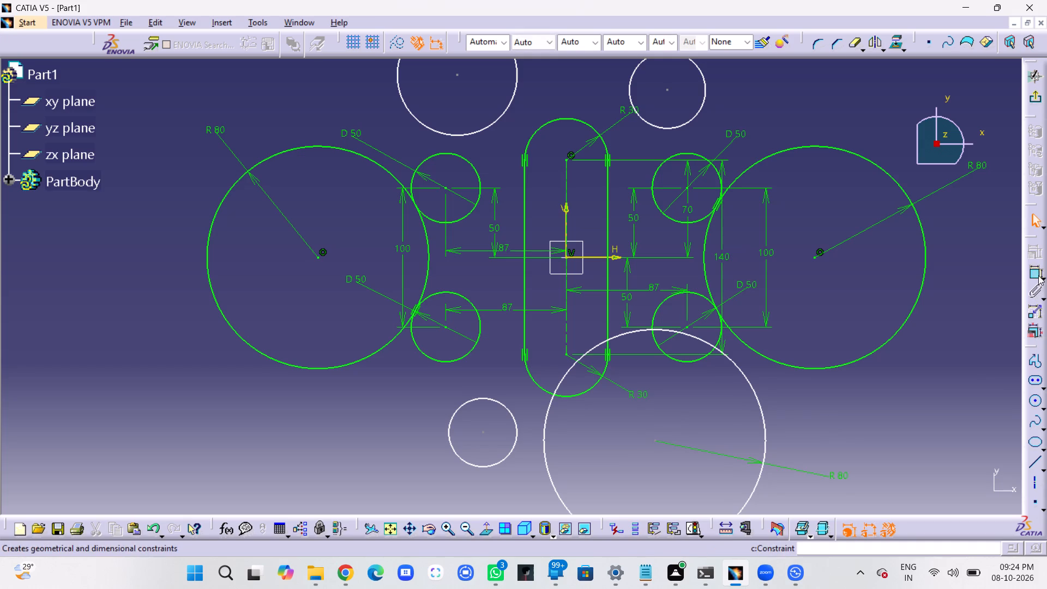
Dimension the circle below the left-hand pair with an 80 mm radius and place its dimension beside the circle, angled slightly downward.
left_click(1038, 275)
left_click(503, 405)
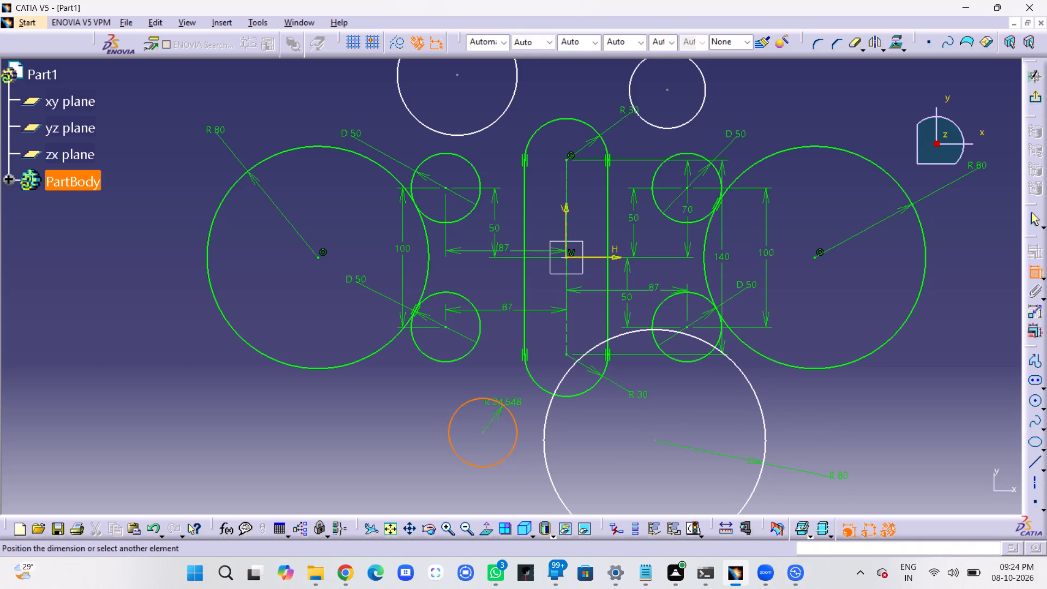
left_click(353, 432)
left_click_drag(356, 430, 374, 470)
double_click(377, 429)
type("80")
key("Return")
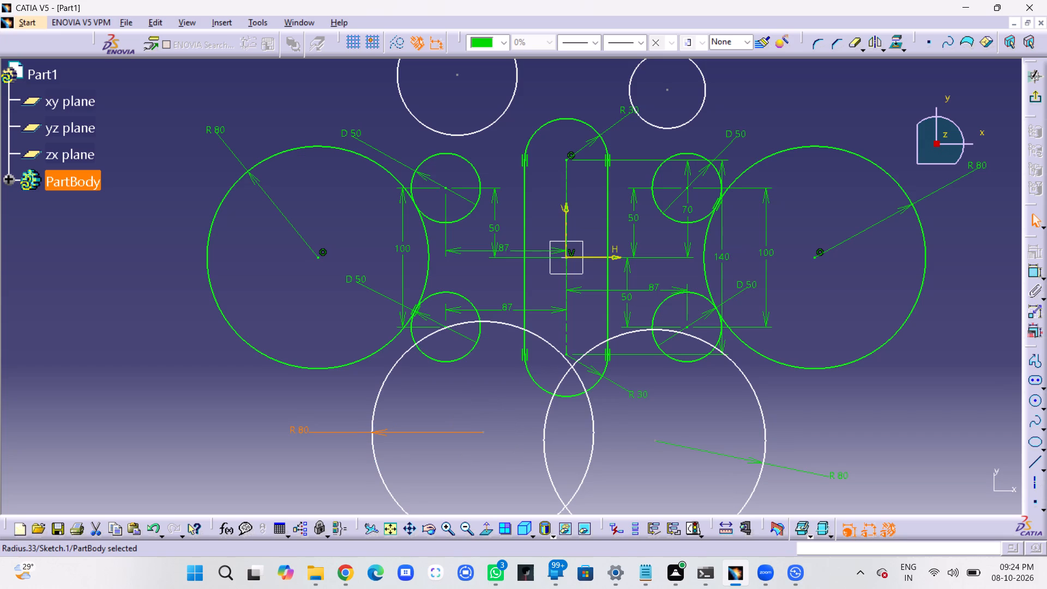
left_click_drag(353, 434, 351, 474)
left_click(311, 393)
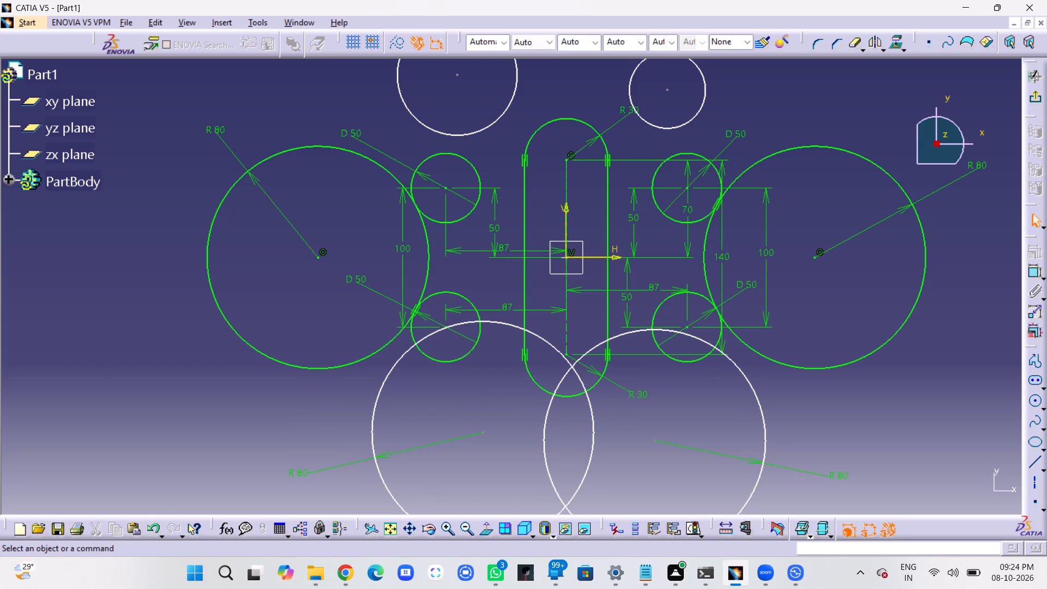
Dimension the radius of the circle above the upper right-hand 50 mm circle and set it to 80 mm.
left_click(1032, 272)
left_click(705, 101)
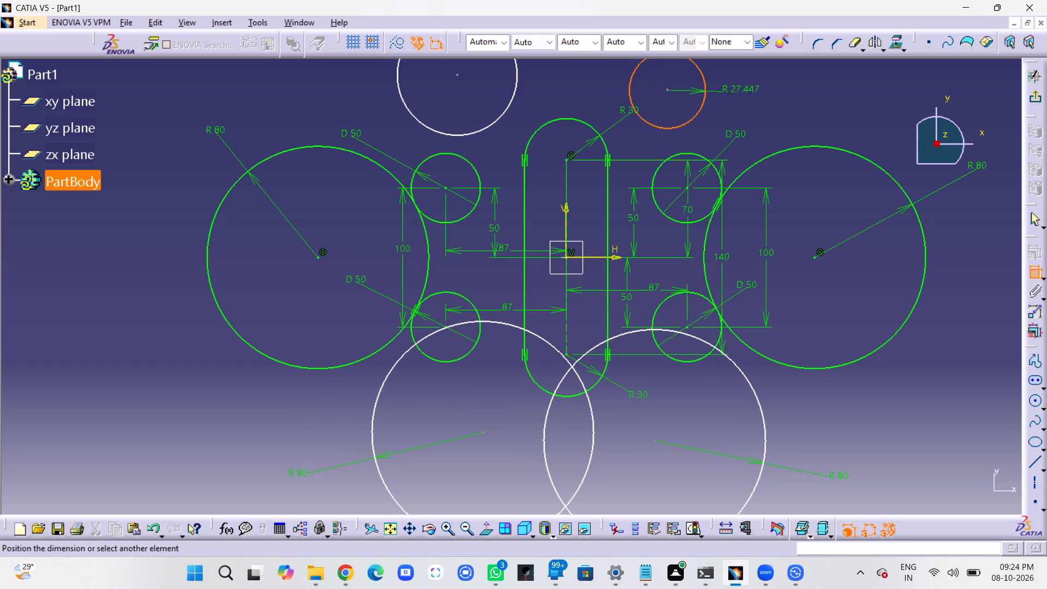
left_click(775, 115)
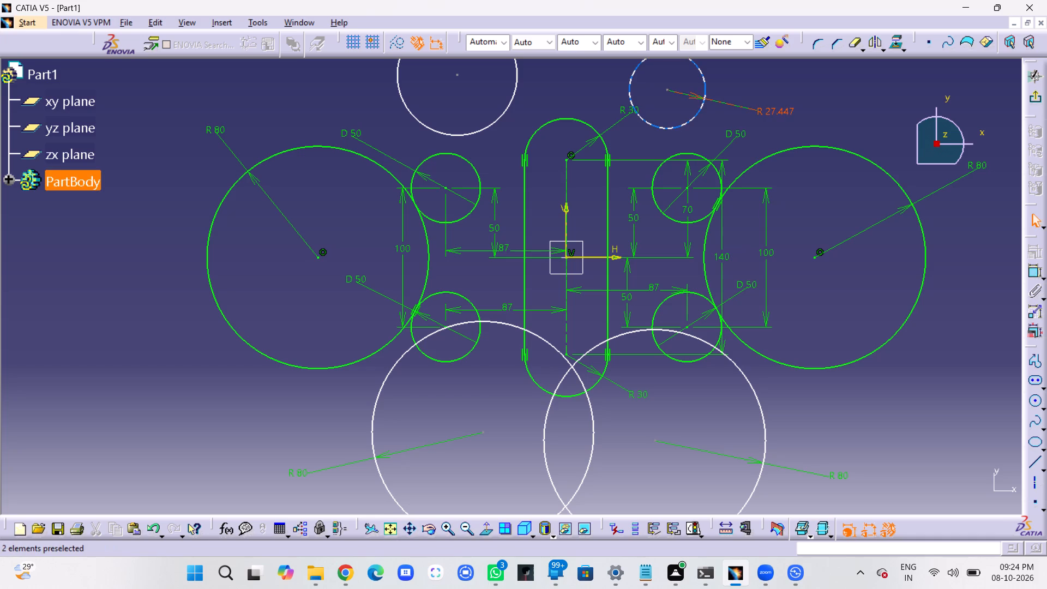
double_click(781, 111)
type("80")
key("Return")
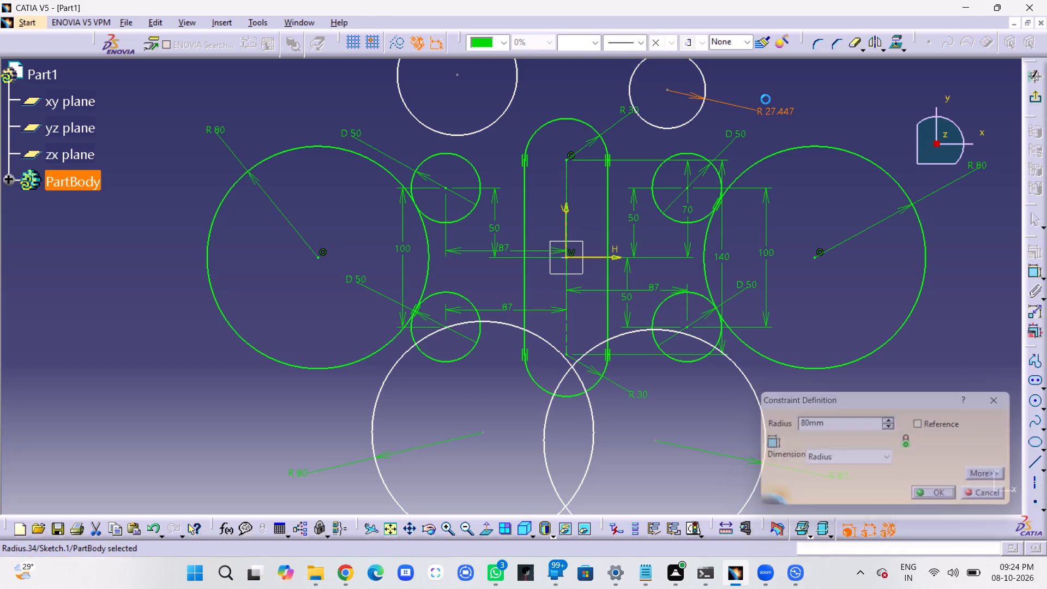
left_click(853, 91)
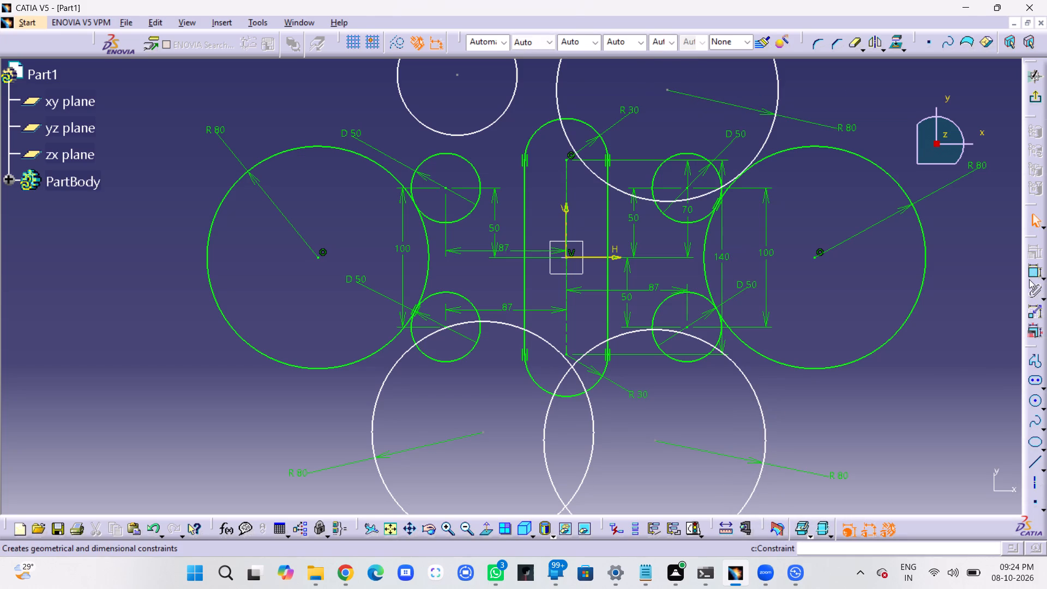
Dimension the radius of the circle above the upper left-hand 50 mm circle and set it to 80 mm.
left_click(1035, 269)
left_click(404, 103)
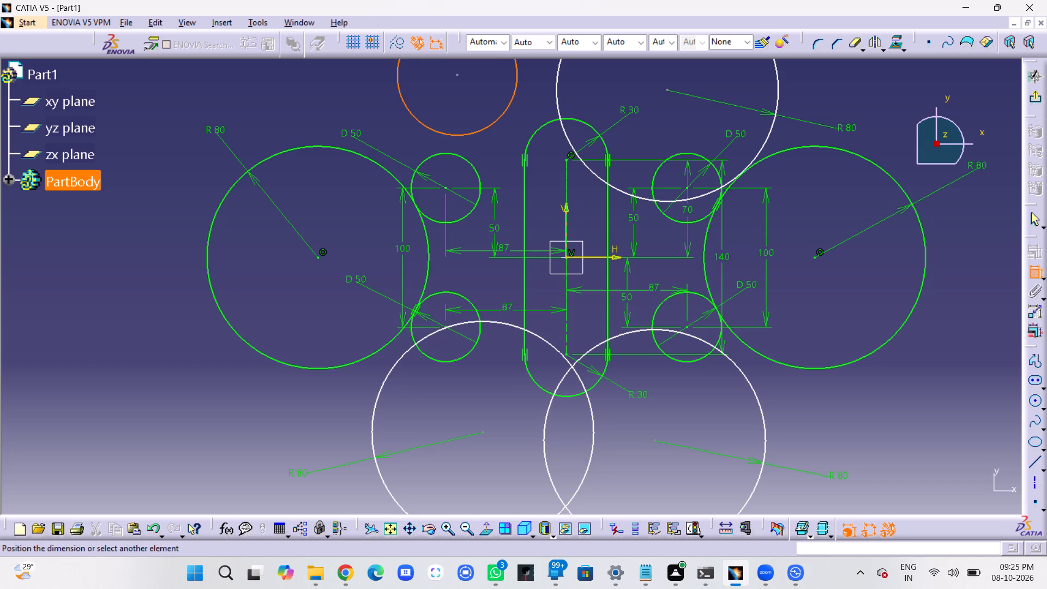
left_click(310, 97)
double_click(310, 92)
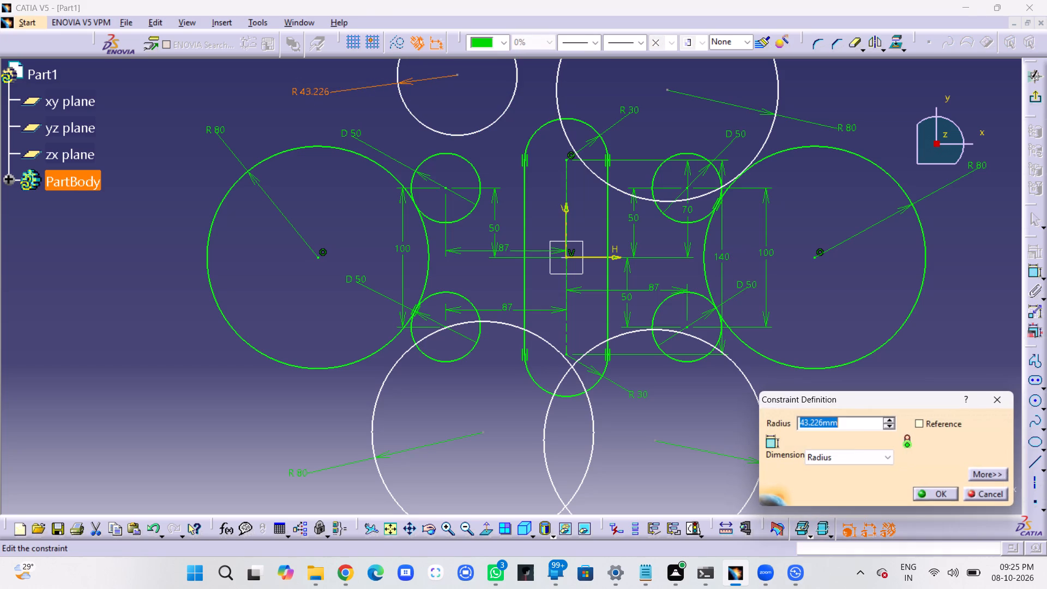
type("80")
key("Return")
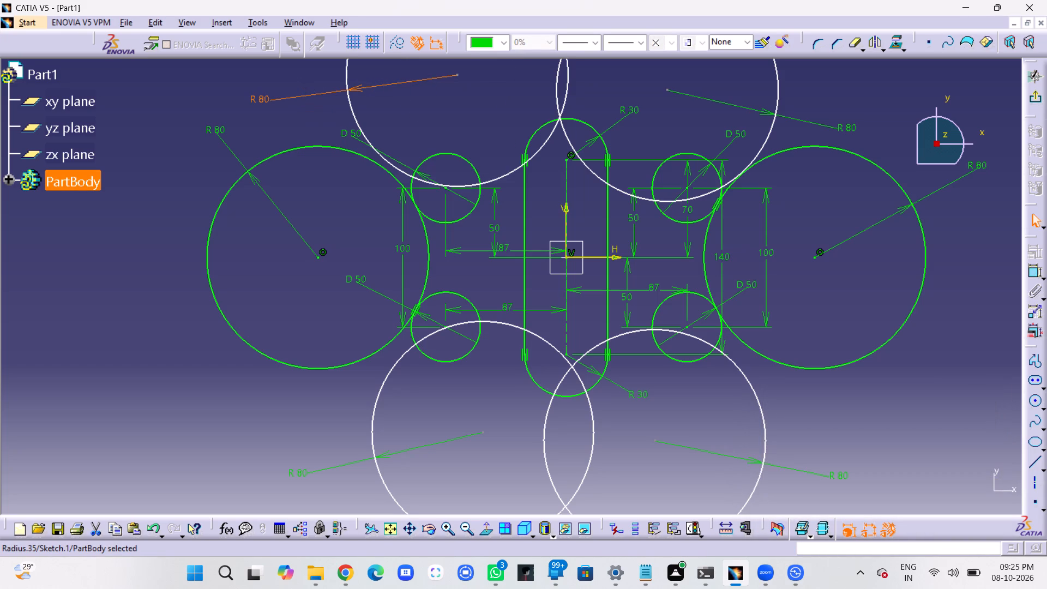
Move the upper right-hand 80 mm radius circle above the upper right-hand 50 mm circle and constrain the two as tangent.
middle_click_drag(466, 123, 453, 233)
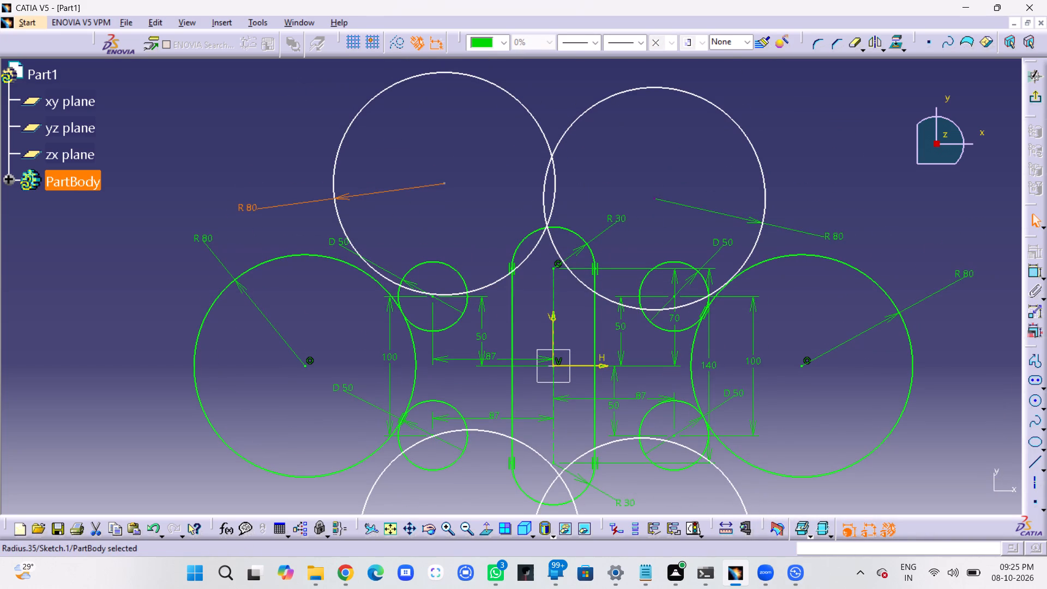
left_click_drag(654, 197, 665, 148)
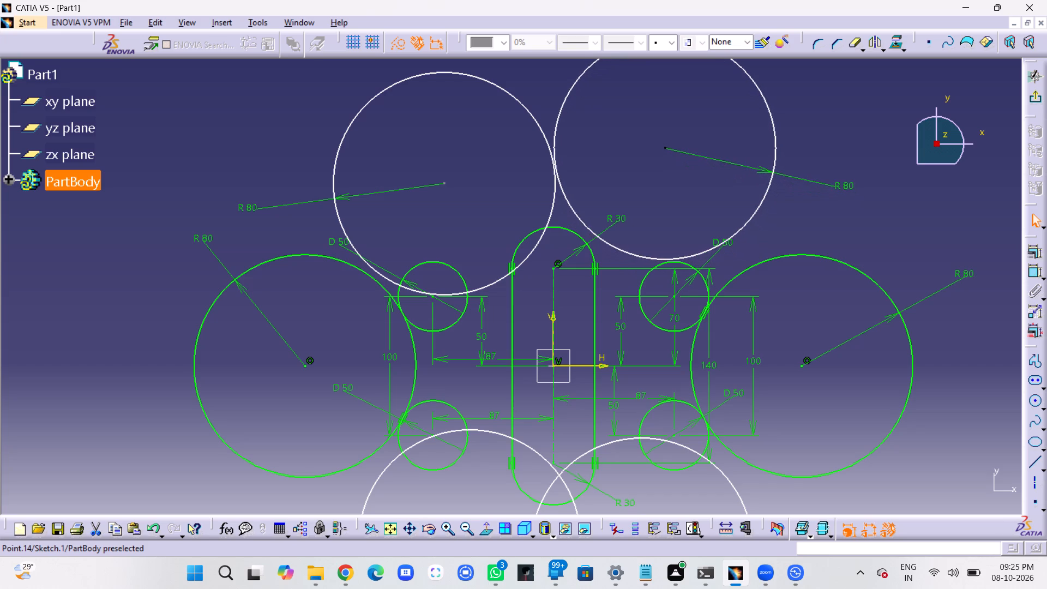
left_click_drag(665, 148, 656, 147)
left_click(790, 227)
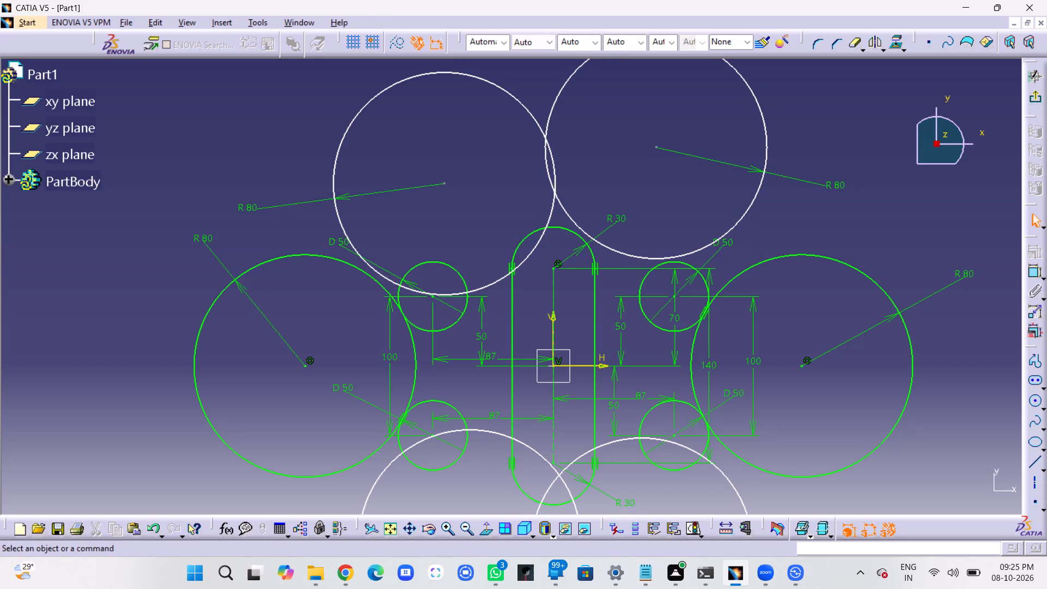
left_click(691, 251, "ctrl")
left_click(680, 261, "ctrl")
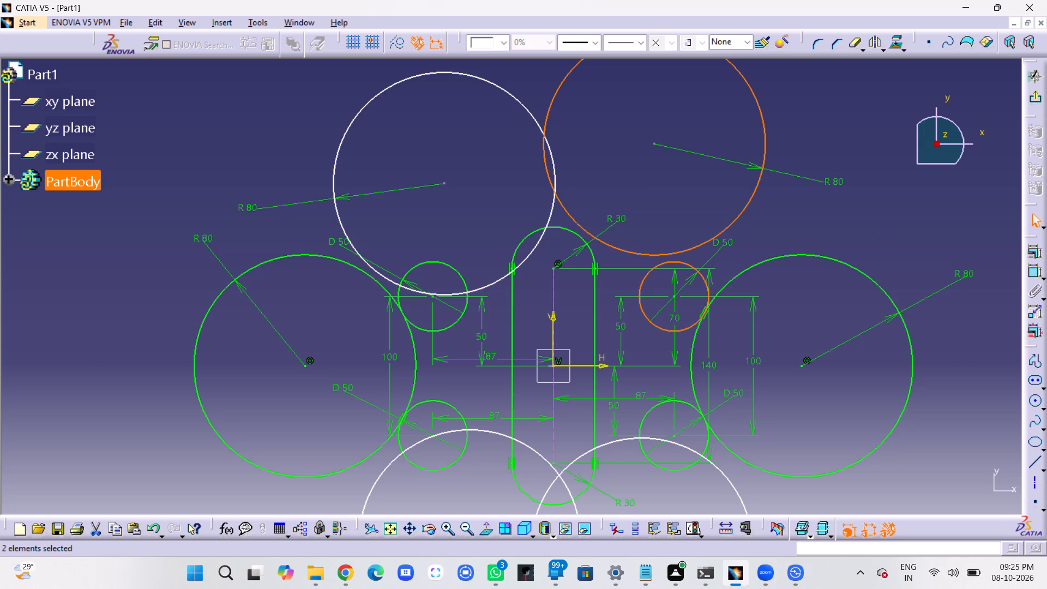
left_click(1034, 253)
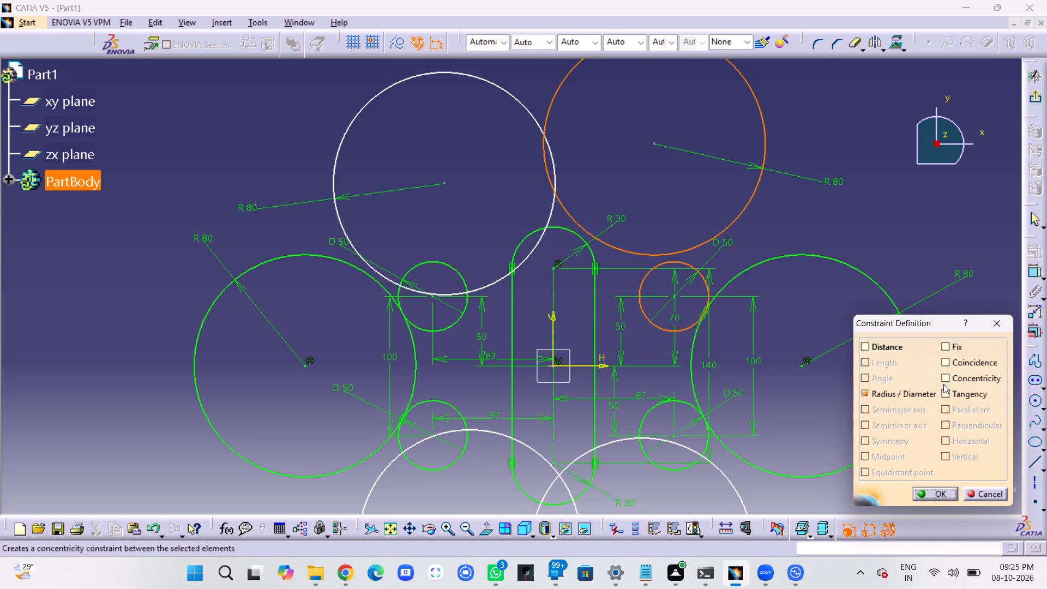
left_click(947, 392)
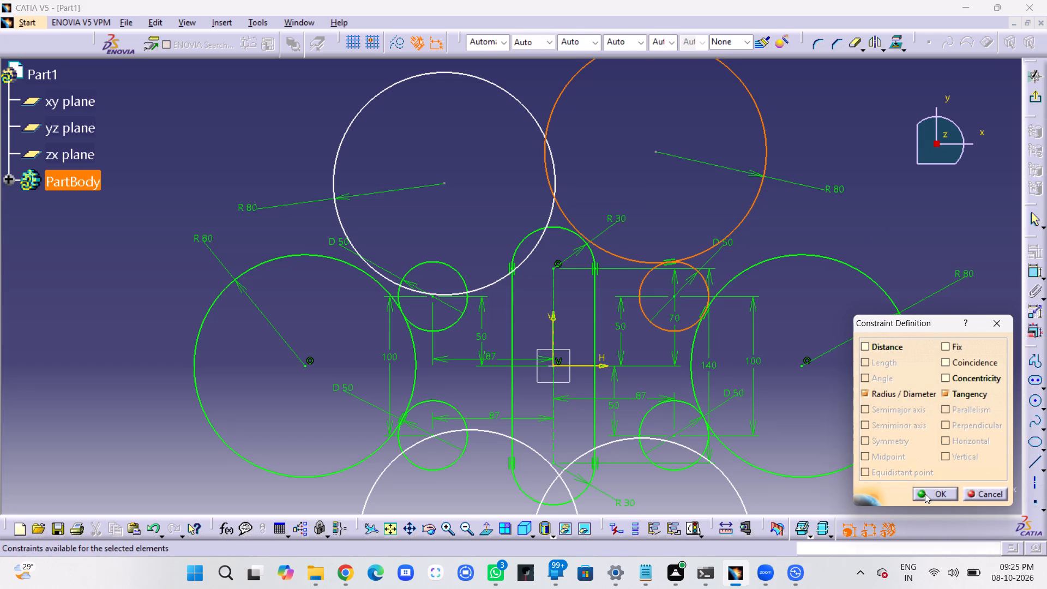
left_click(925, 494)
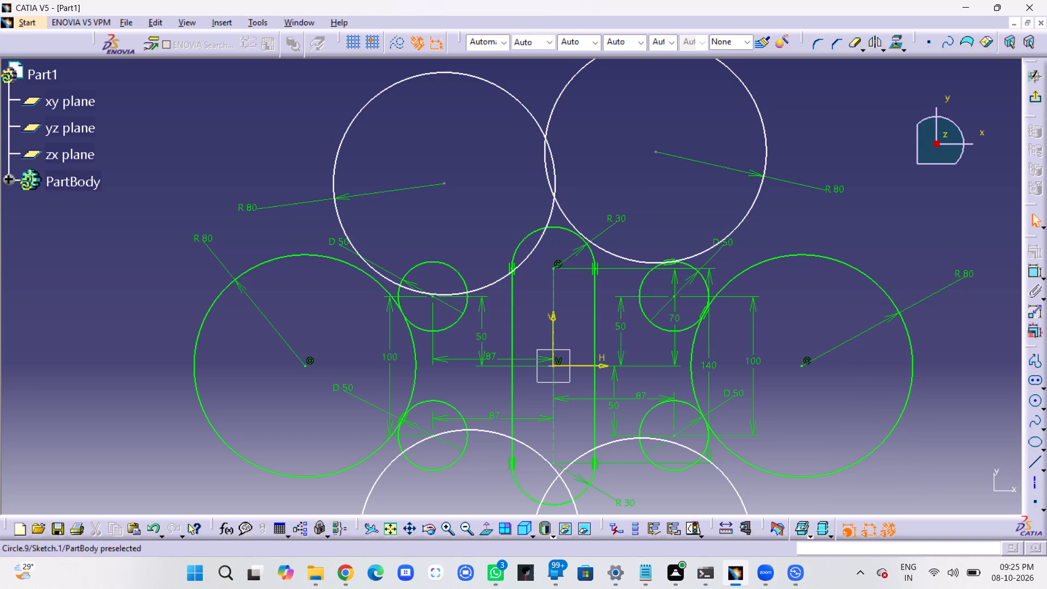
Apply a tangency constraint between the upper right-hand 80 mm radius circle and the elongated profile's rounded top.
left_click(565, 215, "ctrl")
left_click(570, 230, "ctrl")
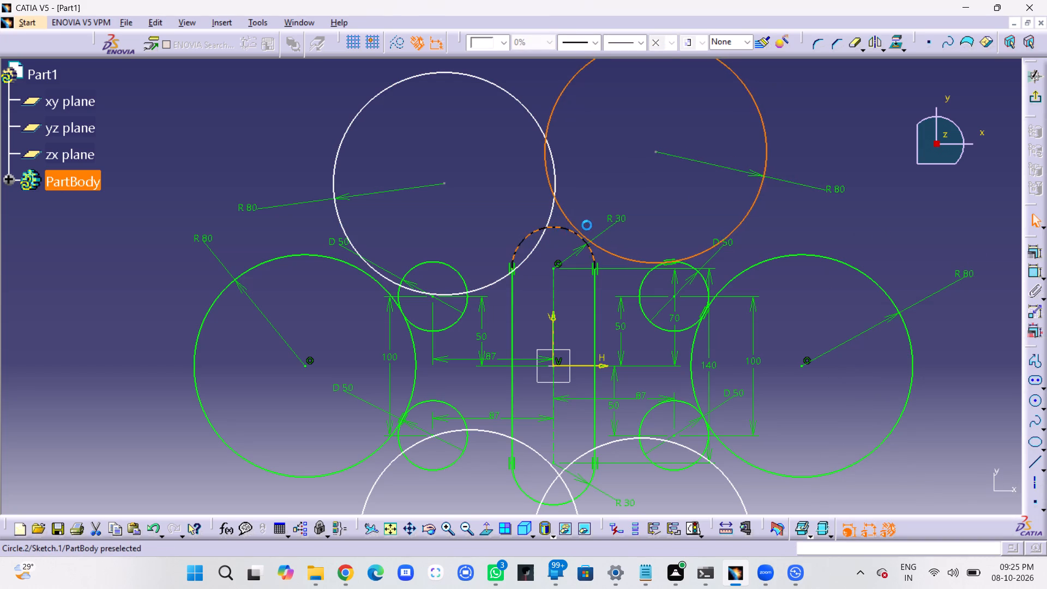
left_click(1036, 253)
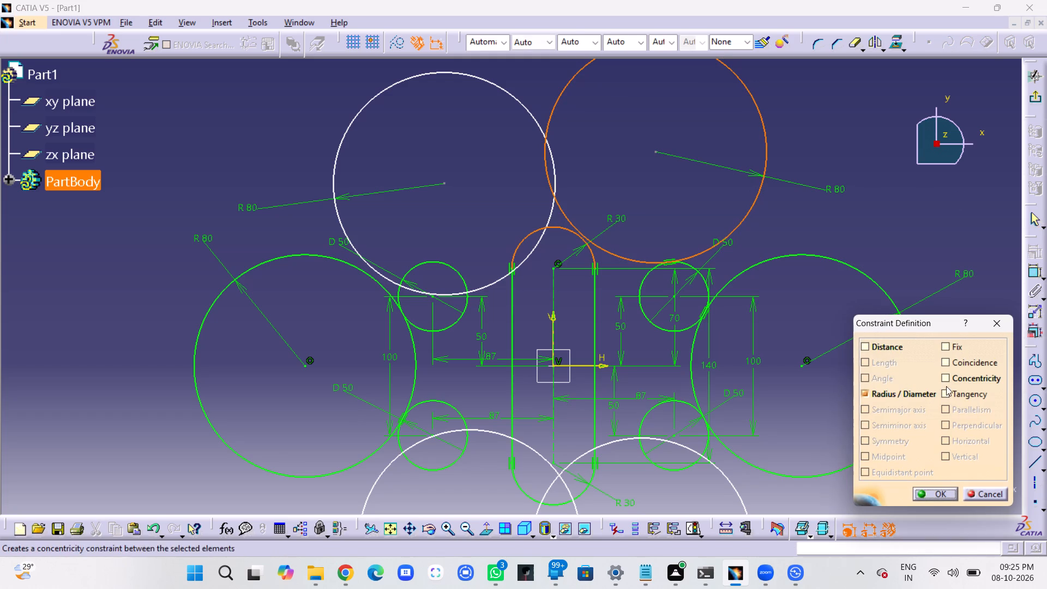
left_click(947, 392)
left_click(932, 491)
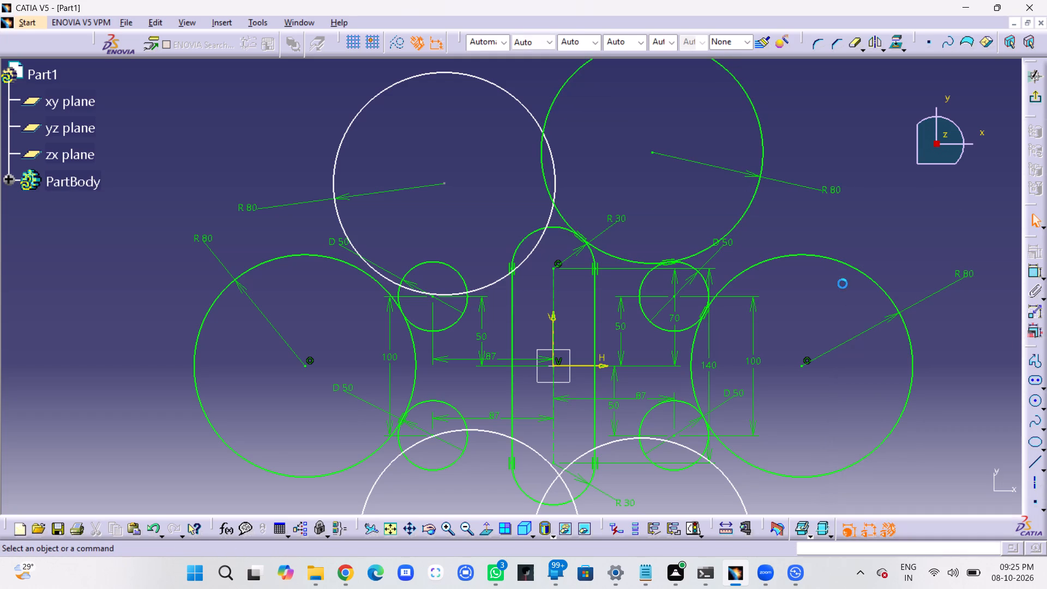
left_click(843, 283)
Move the upper left-hand 80 mm radius circle upward so it sits clear of the upper left-hand 50 mm circle and the profile.
left_click(489, 286)
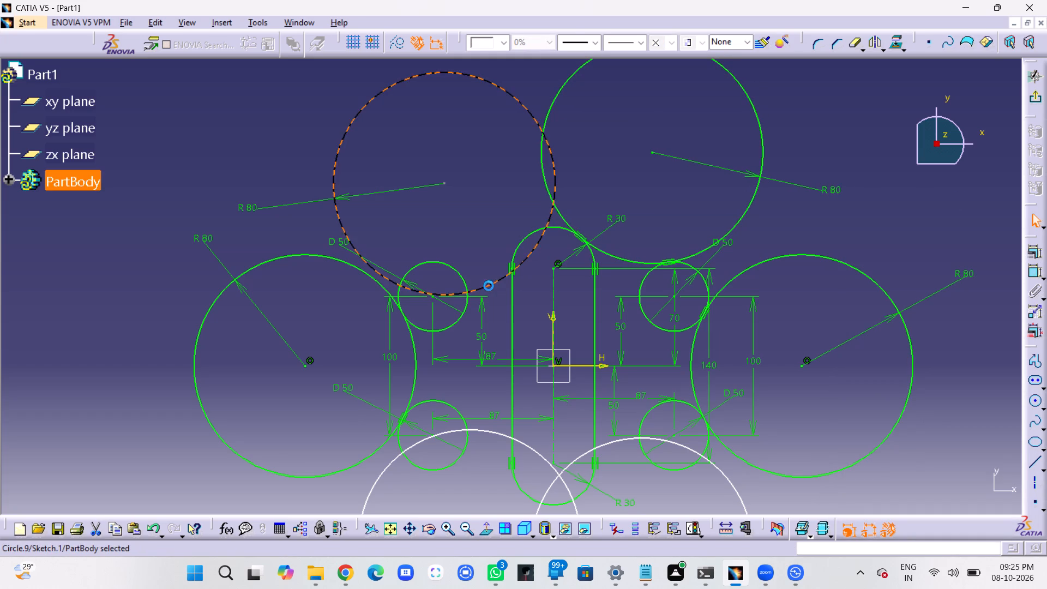
left_click_drag(444, 184, 426, 158)
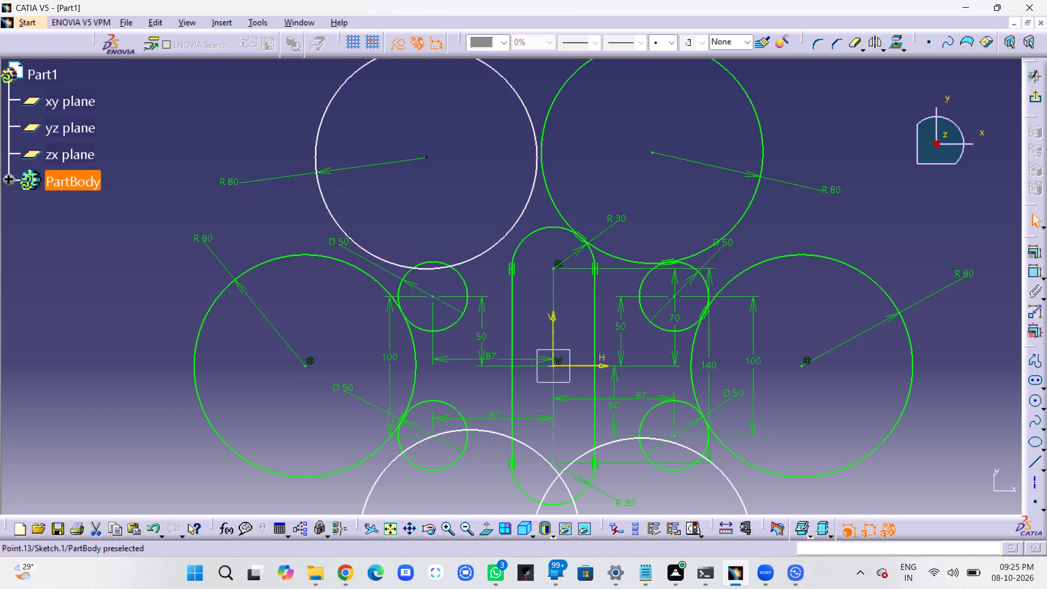
left_click_drag(426, 158, 442, 142)
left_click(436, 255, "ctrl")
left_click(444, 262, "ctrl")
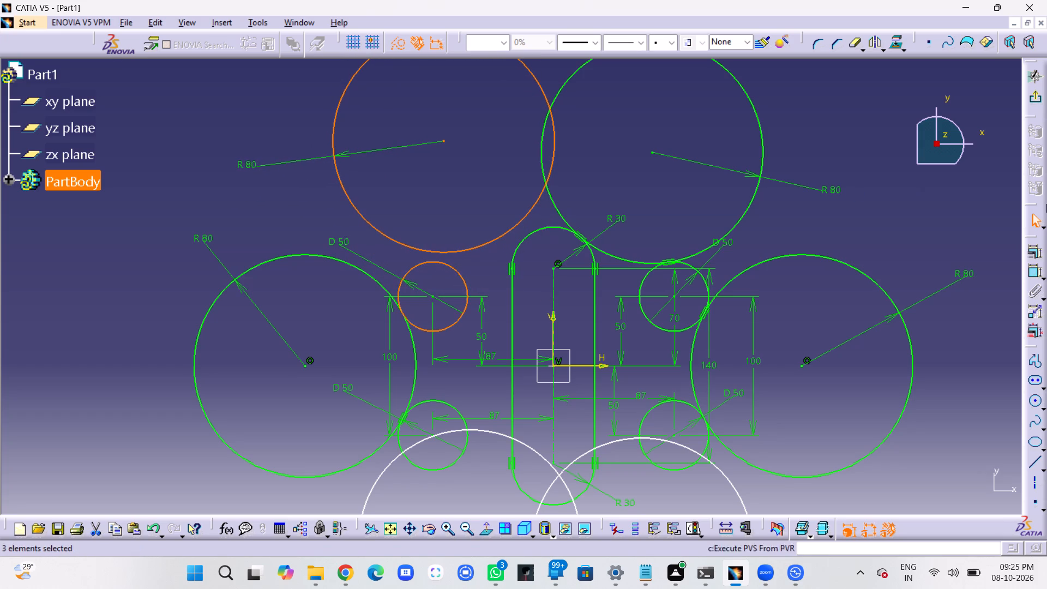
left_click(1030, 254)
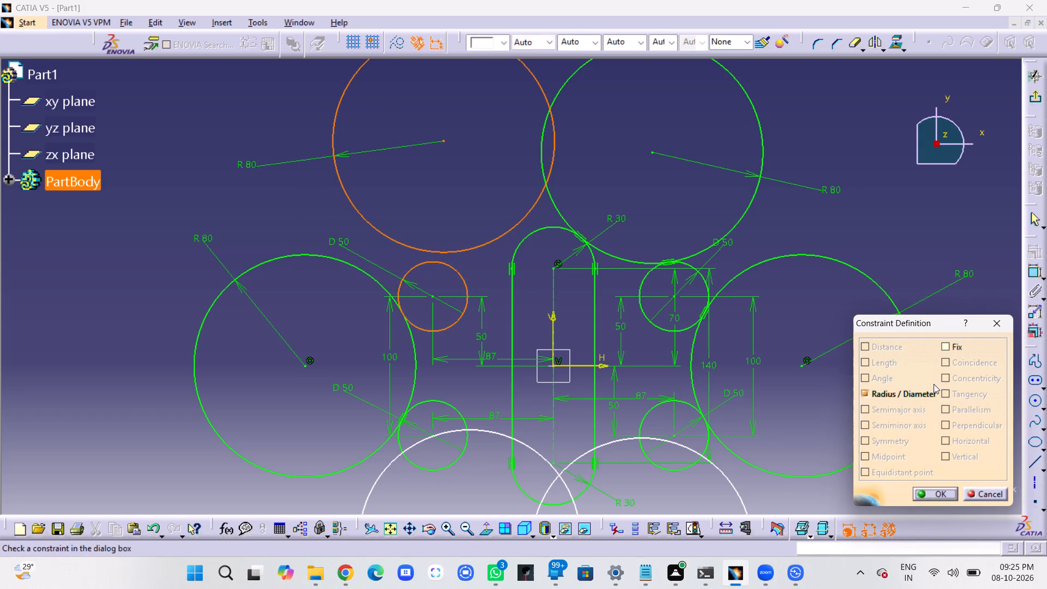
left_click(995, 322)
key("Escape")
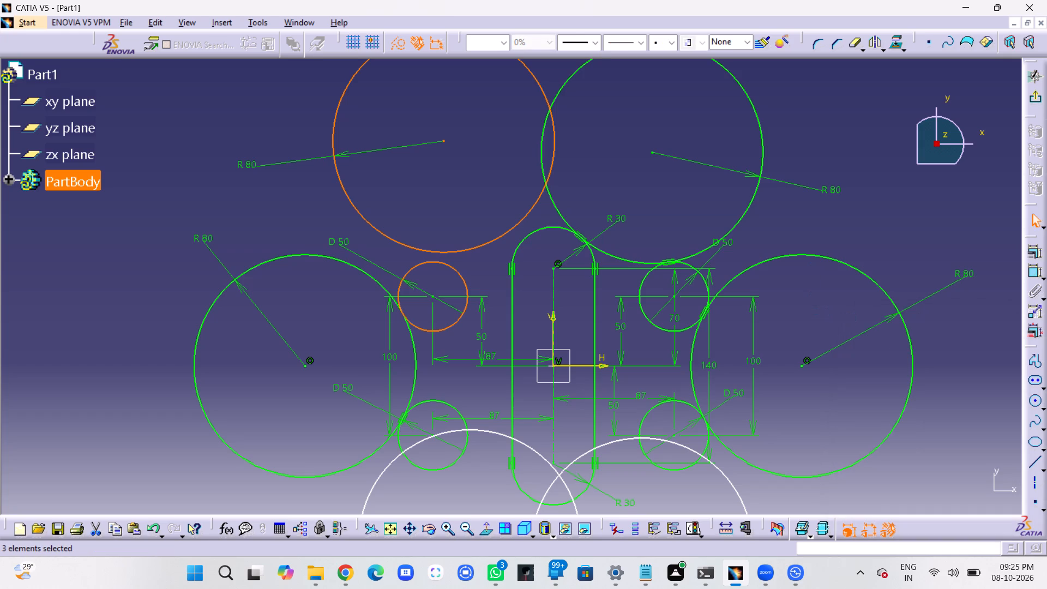
Apply a tangency constraint between the upper left-hand 80 mm radius circle and the upper left-hand 50 mm circle.
key("Escape")
left_click(438, 252)
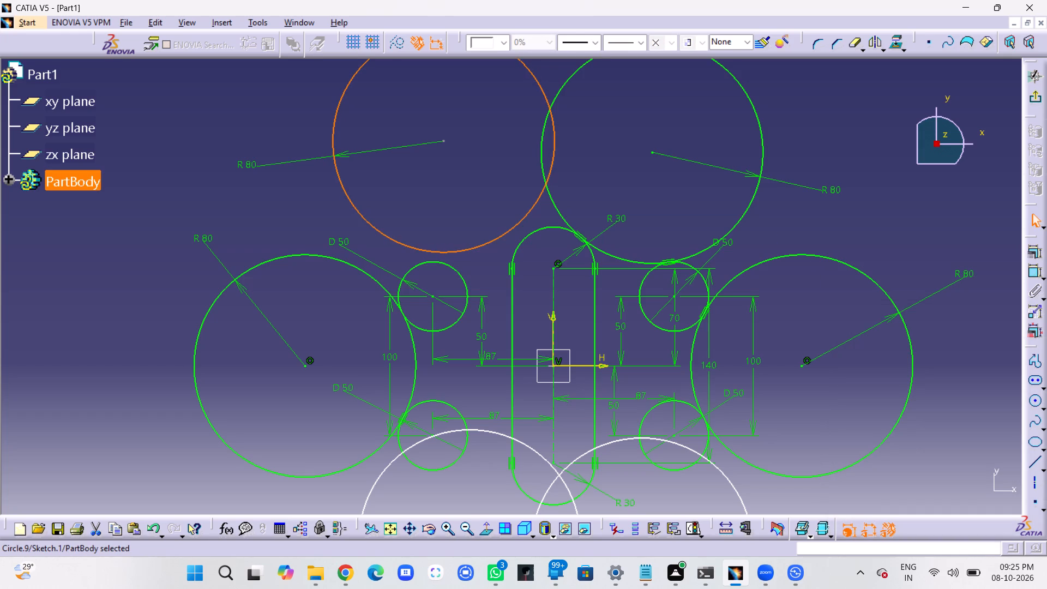
left_click(452, 266, "ctrl")
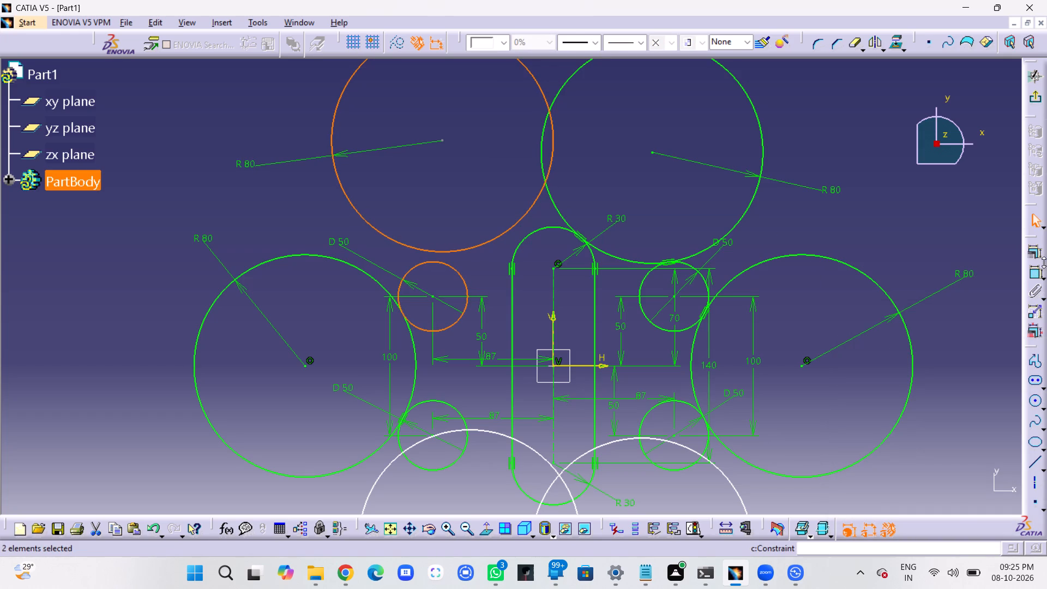
left_click(1031, 251)
left_click(965, 392)
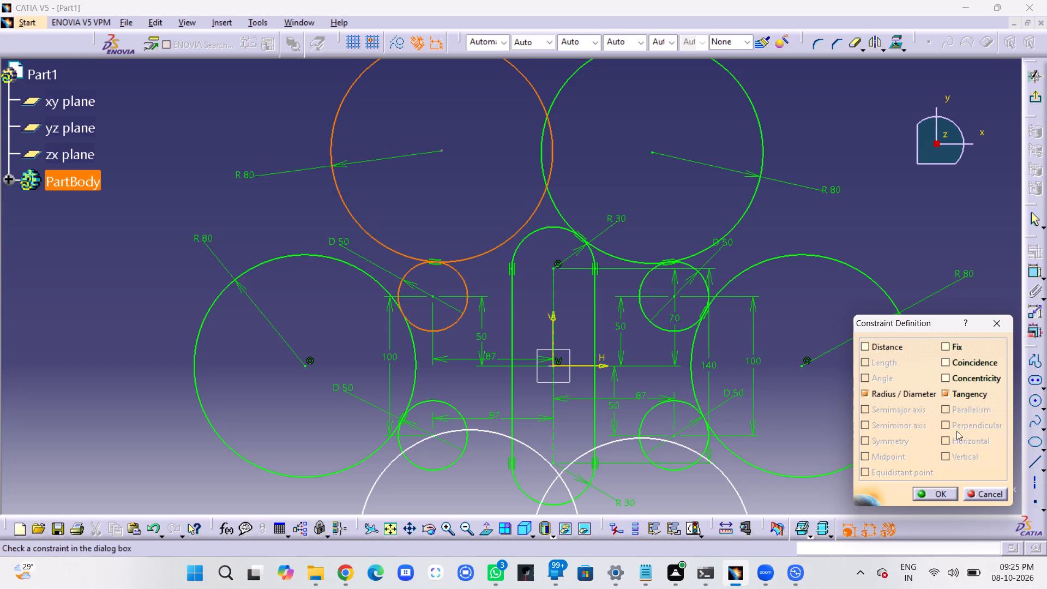
left_click(947, 494)
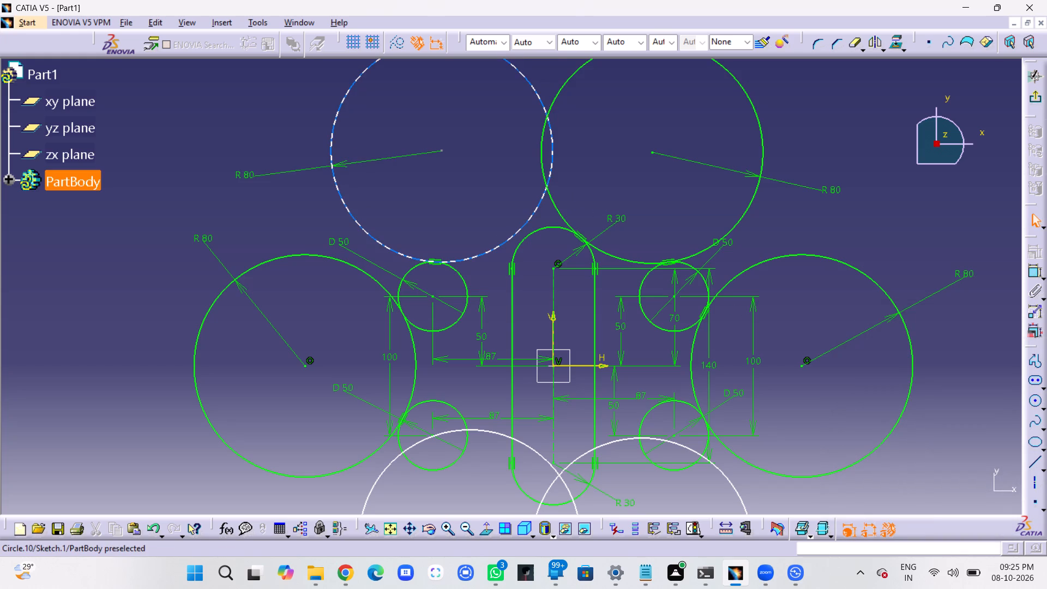
Apply a tangency constraint between the upper left-hand 80 mm radius circle and the elongated profile's rounded top.
left_click(532, 212, "ctrl")
left_click(532, 232, "ctrl")
left_click(1034, 256)
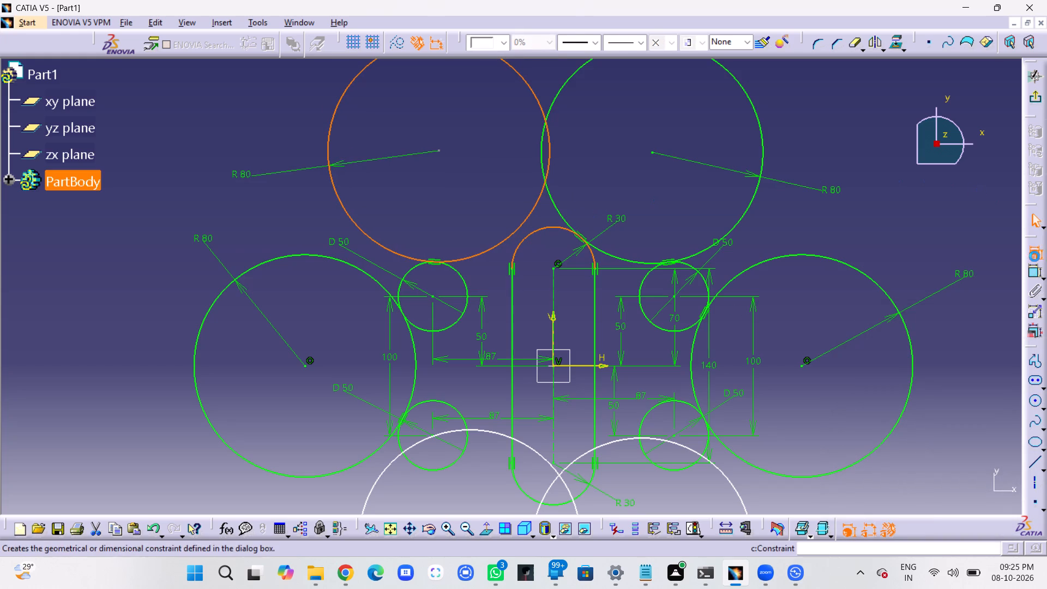
left_click(962, 396)
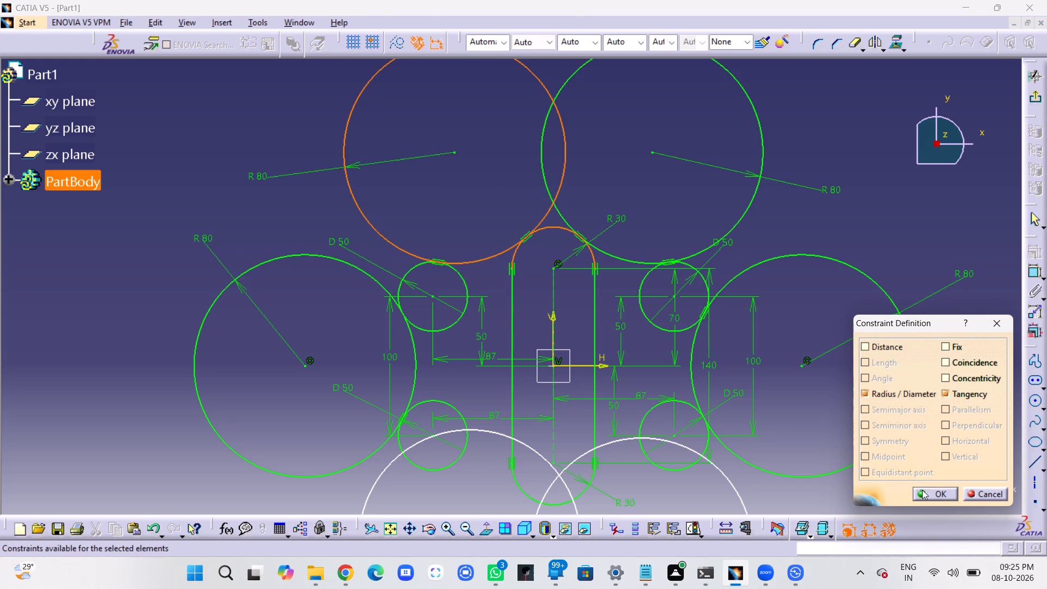
left_click(940, 492)
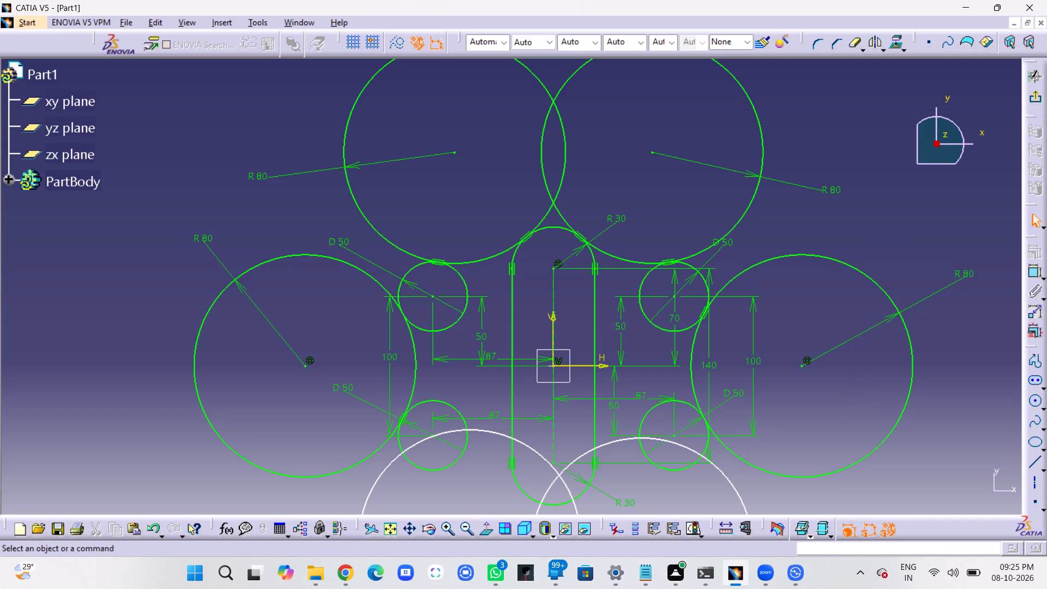
Move both lower 80 mm radius circles downward and apart so they sit clear of the lower 50 mm circles.
middle_click_drag(899, 258, 892, 68)
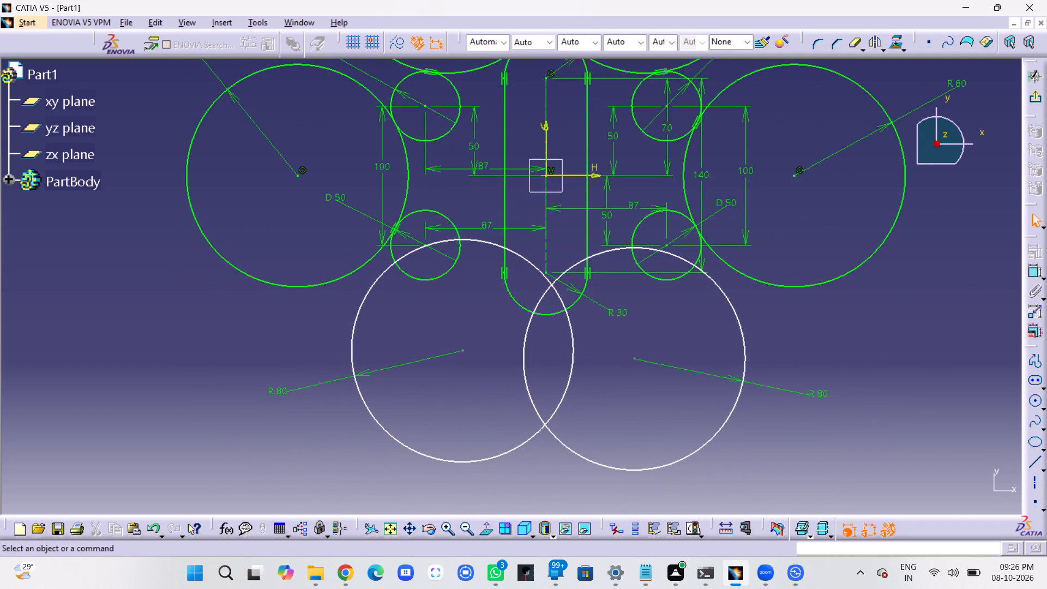
left_click_drag(635, 359, 659, 384)
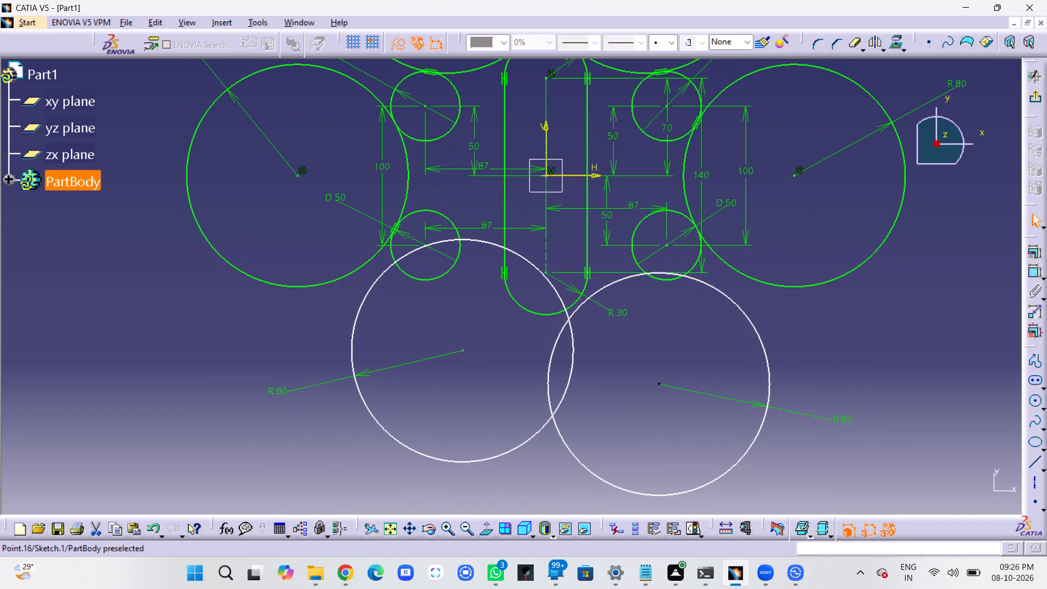
left_click_drag(659, 384, 655, 395)
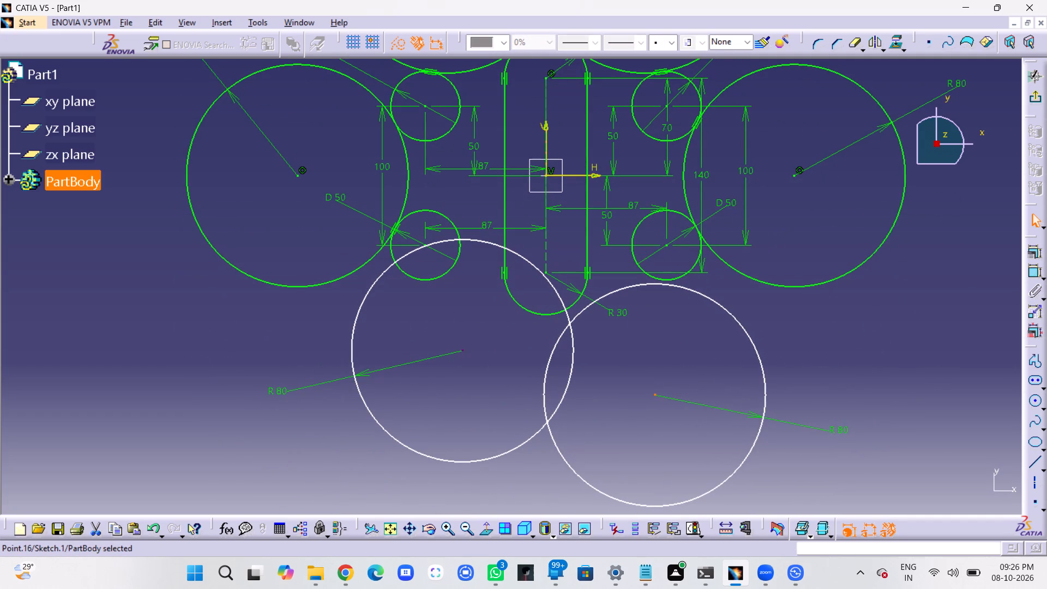
left_click_drag(464, 350, 426, 395)
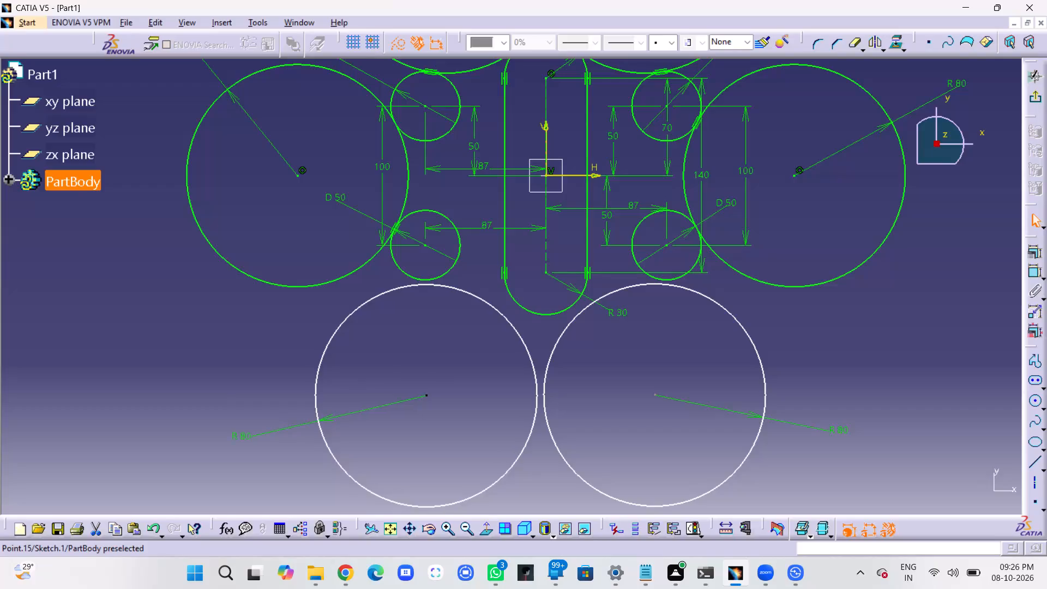
left_click_drag(426, 395, 428, 398)
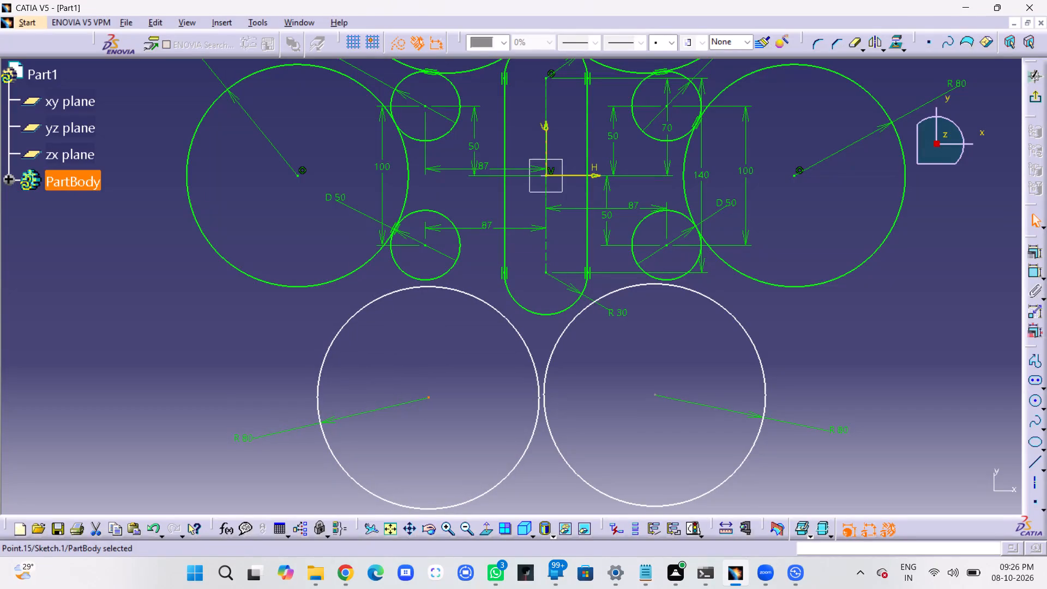
Apply a tangency constraint between the lower right-hand 80 mm radius circle and the lower right-hand 50 mm circle.
left_click(673, 342)
left_click(624, 287, "ctrl")
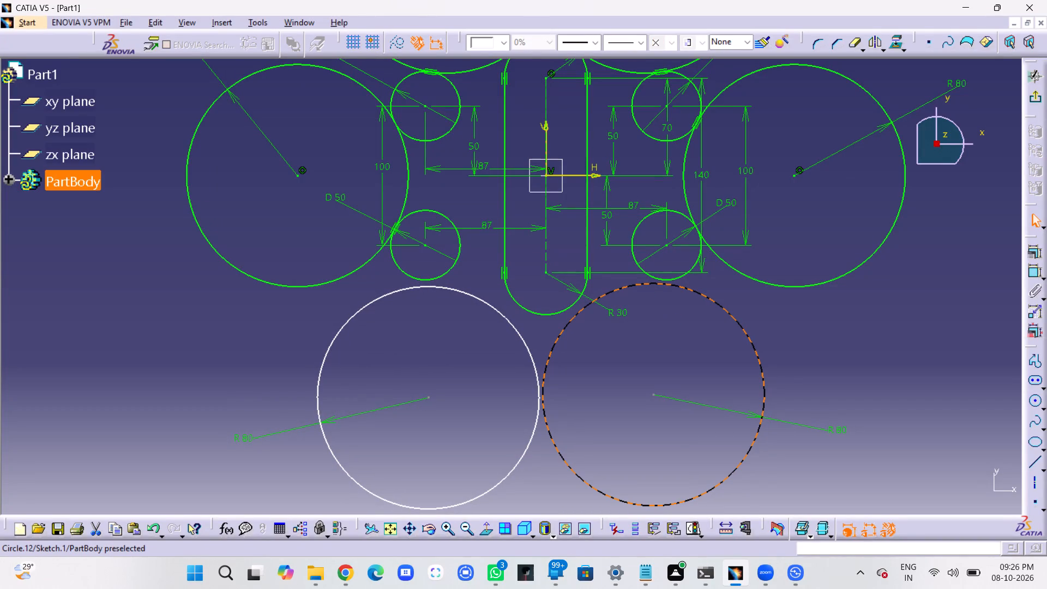
left_click(660, 278, "ctrl")
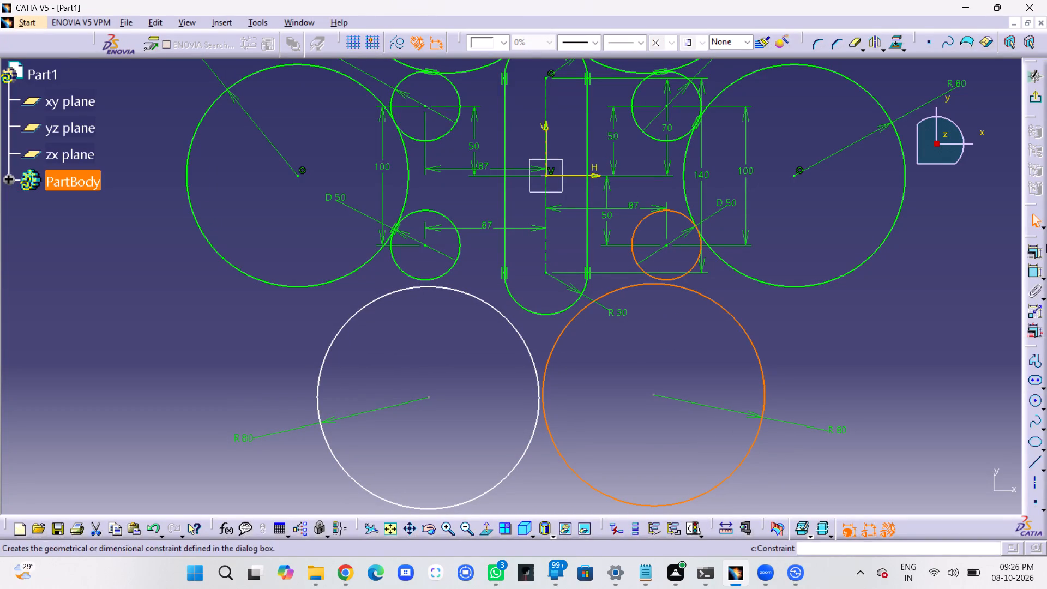
left_click(1031, 247)
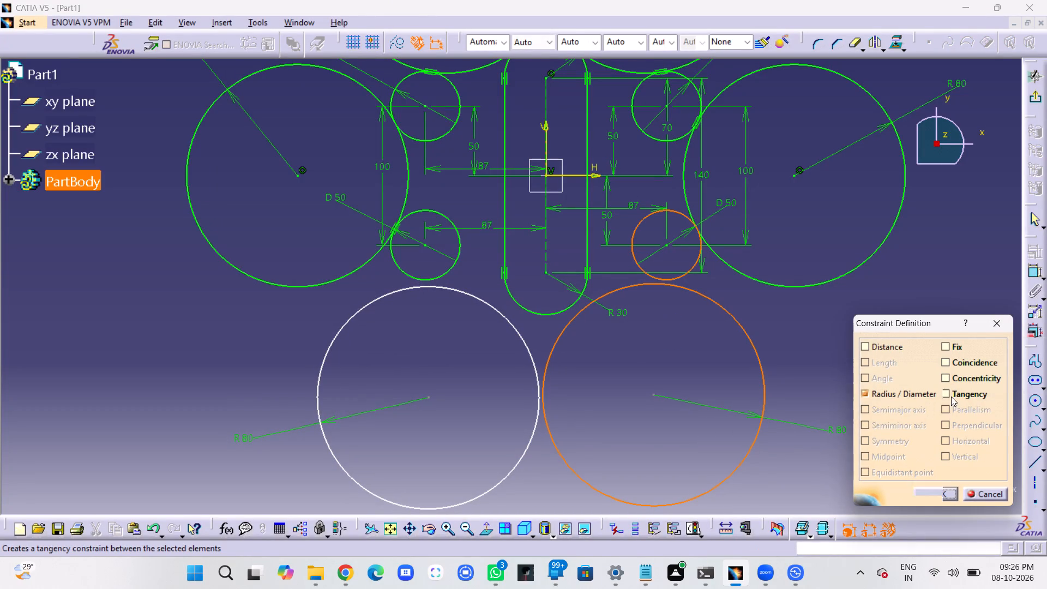
left_click(951, 396)
left_click(943, 497)
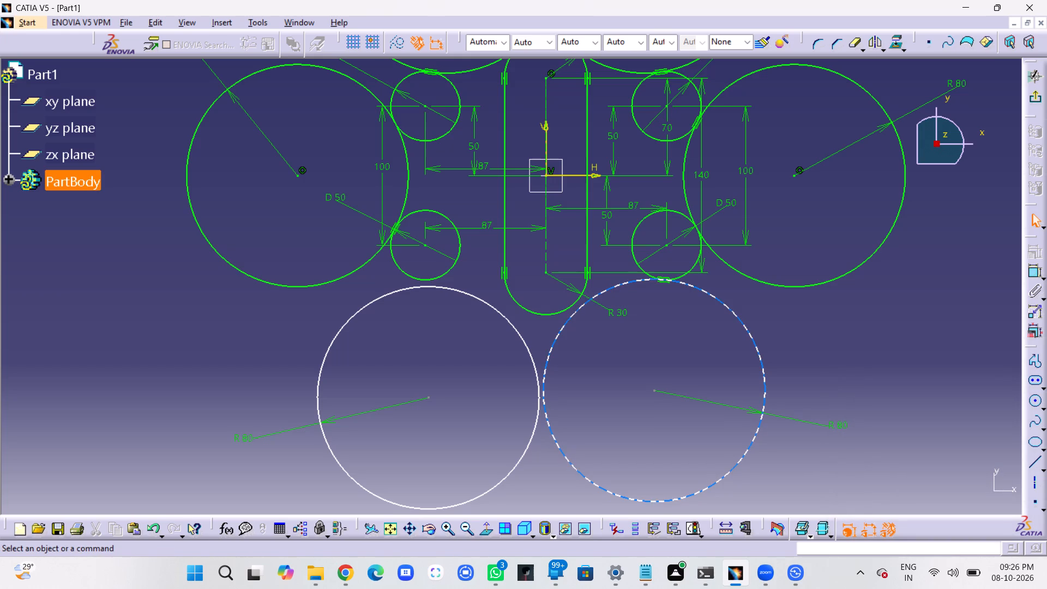
Apply a tangency constraint between the lower right-hand 80 mm radius circle and the elongated profile's rounded bottom.
left_click(582, 308, "ctrl")
left_click(572, 307, "ctrl")
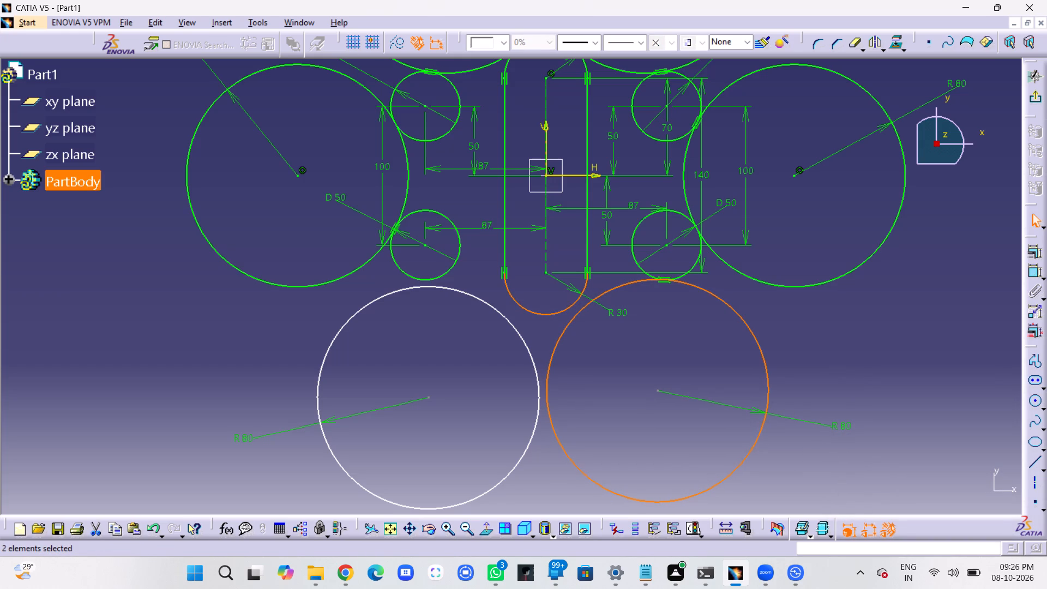
left_click(1030, 253)
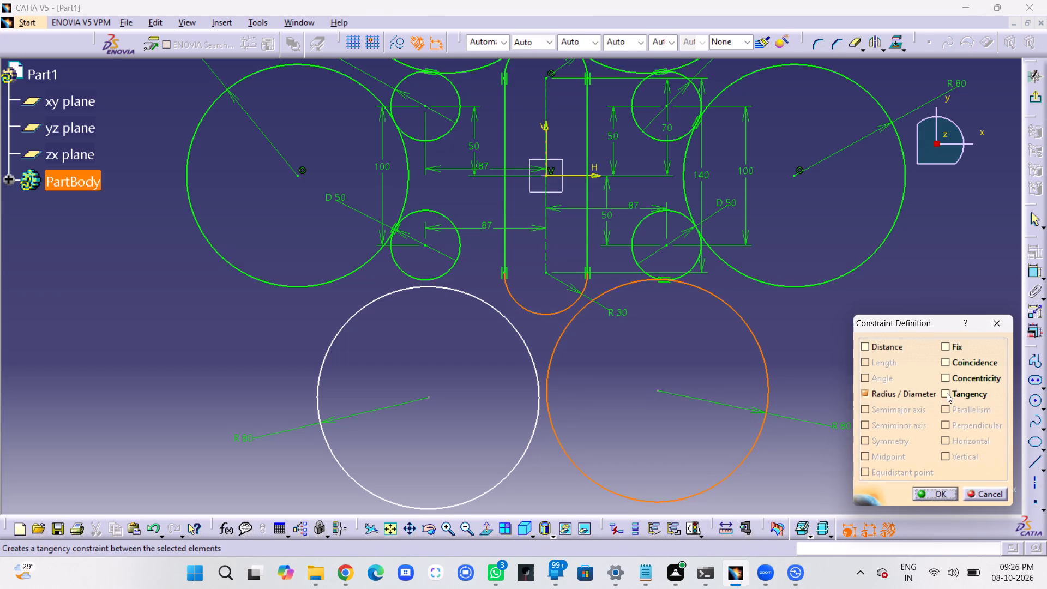
left_click(947, 393)
left_click(930, 492)
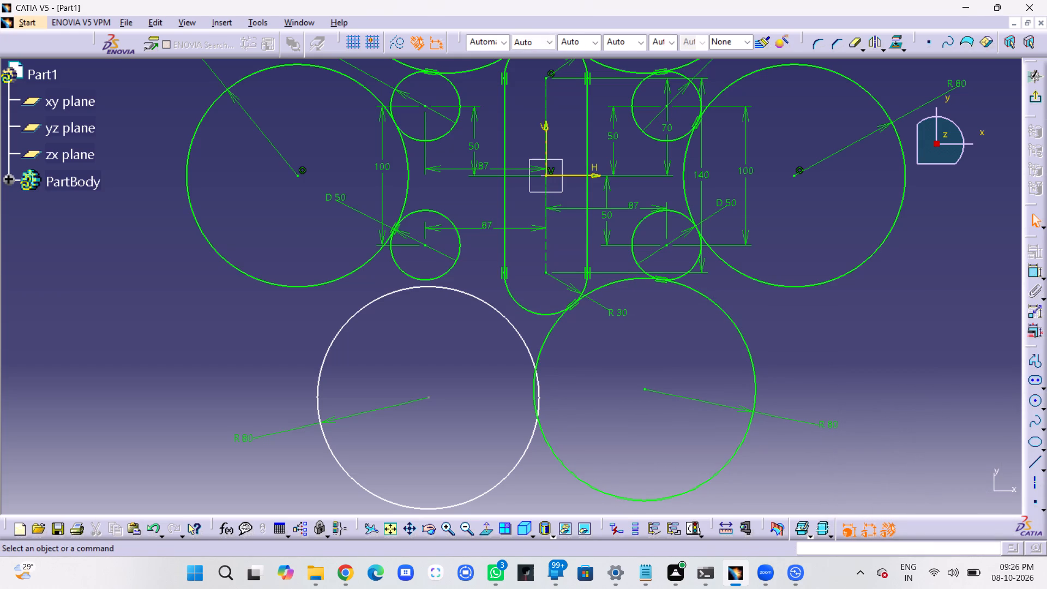
Apply a tangency constraint between the lower left-hand 80 mm radius circle and the elongated profile's rounded bottom.
left_click(519, 336, "ctrl")
left_click(520, 309, "ctrl")
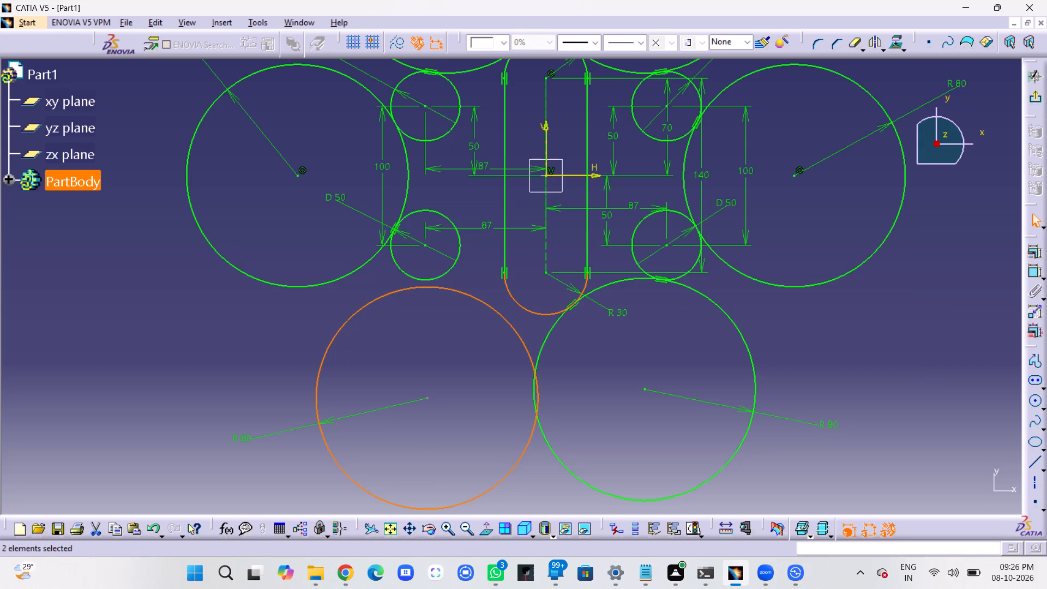
left_click(1028, 259)
left_click(947, 391)
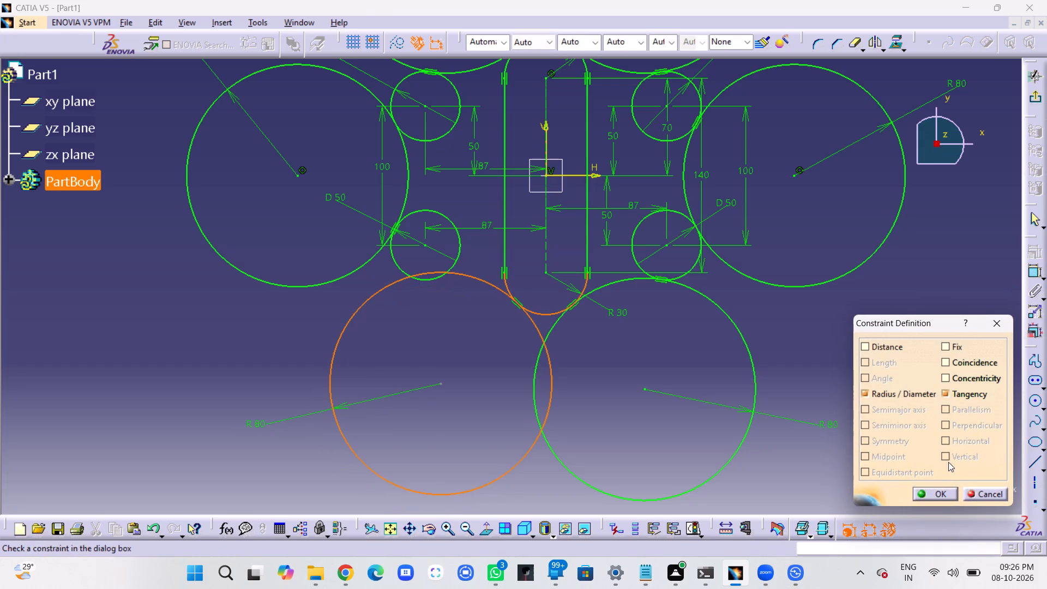
left_click(941, 492)
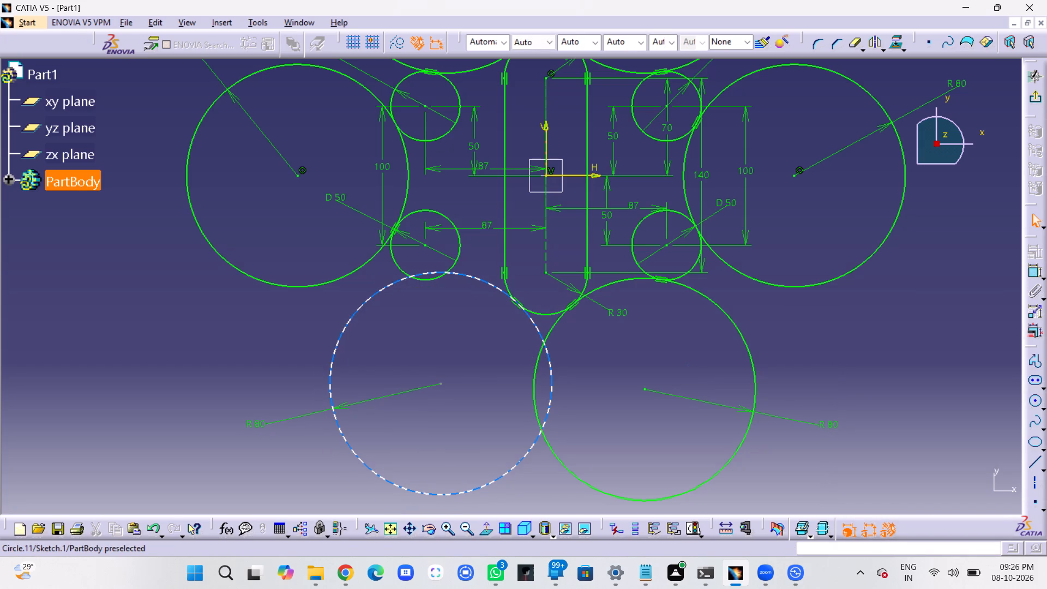
Apply a tangency constraint between the lower left-hand 80 mm radius circle and the lower left-hand 50 mm circle.
left_click(394, 283, "ctrl")
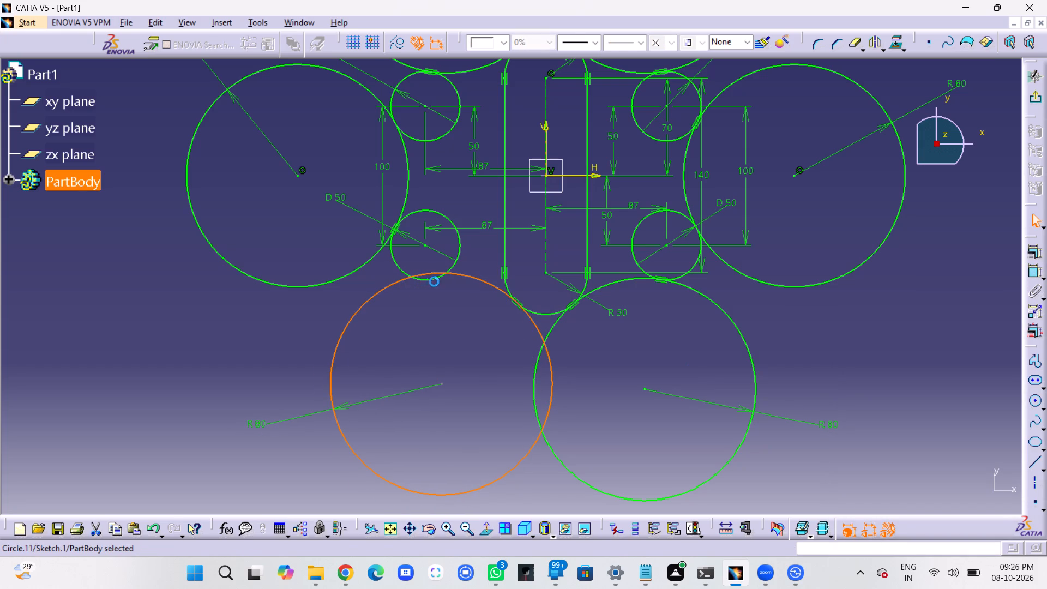
left_click(435, 281, "ctrl")
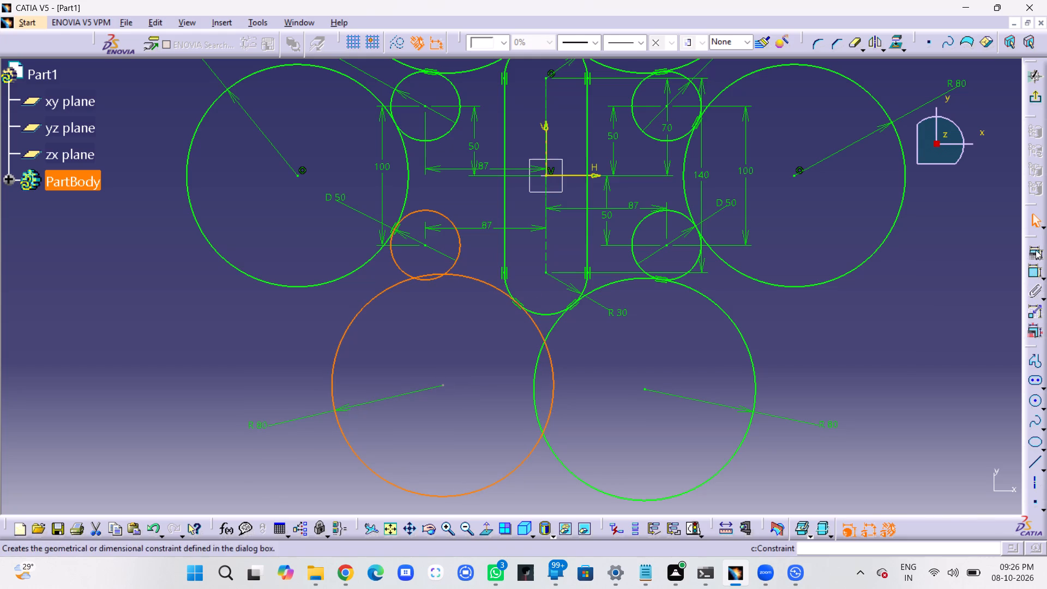
left_click(1036, 250)
left_click(966, 394)
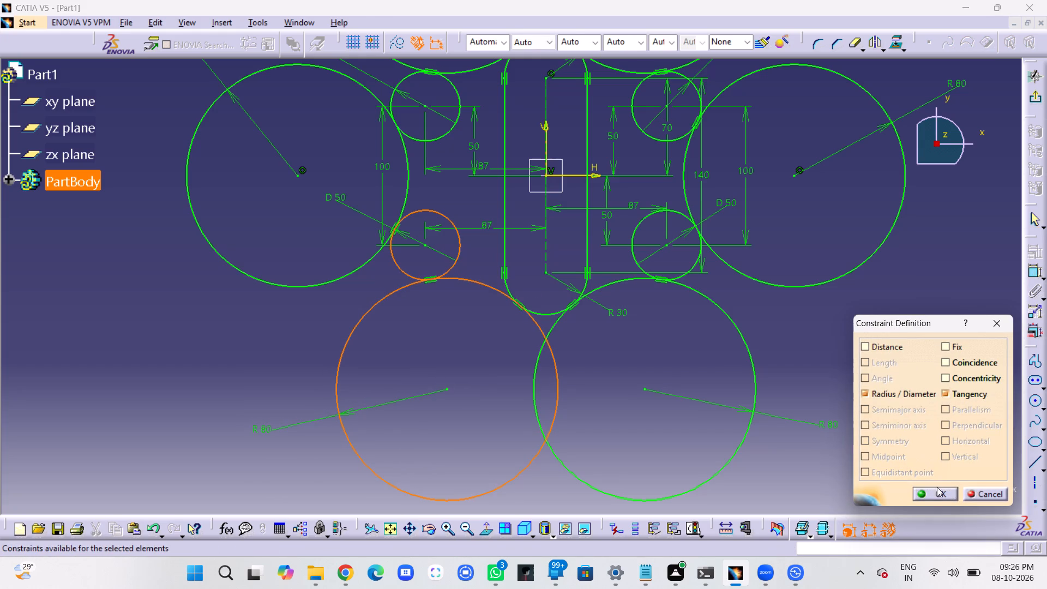
left_click(937, 494)
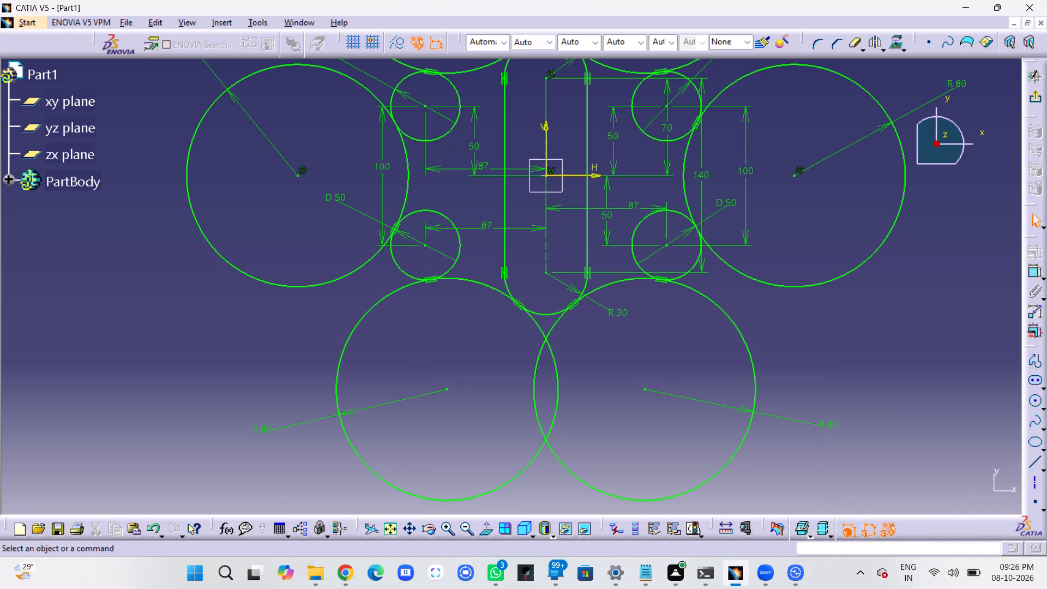
Quick Trim the arc of the upper left-hand 80 mm radius circle that lies inside the upper right-hand 80 mm radius circle.
middle_click_drag(854, 362, 874, 434)
right_click(865, 397)
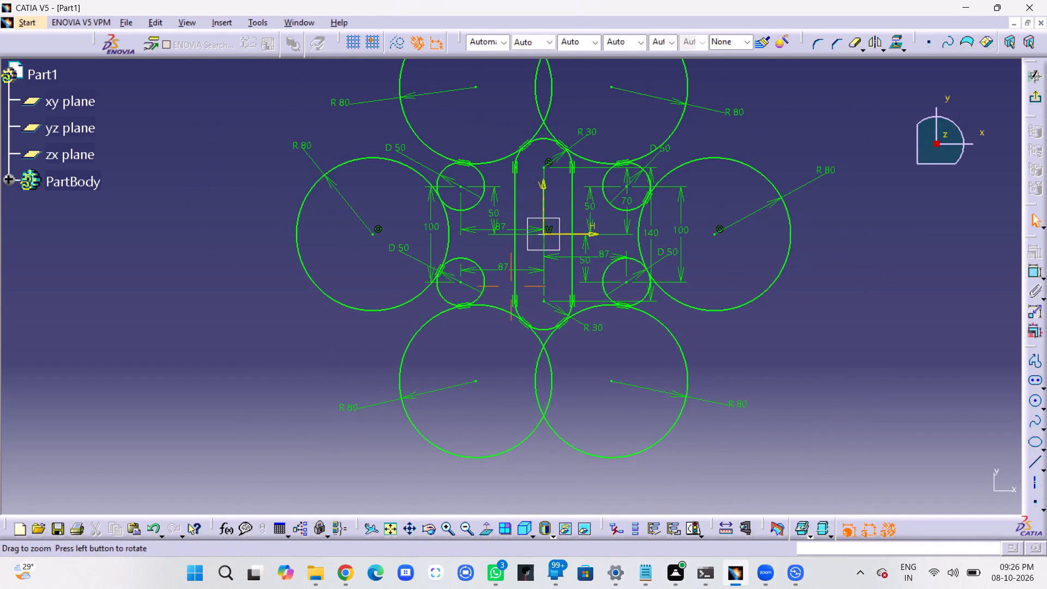
middle_click_drag(874, 434, 857, 413)
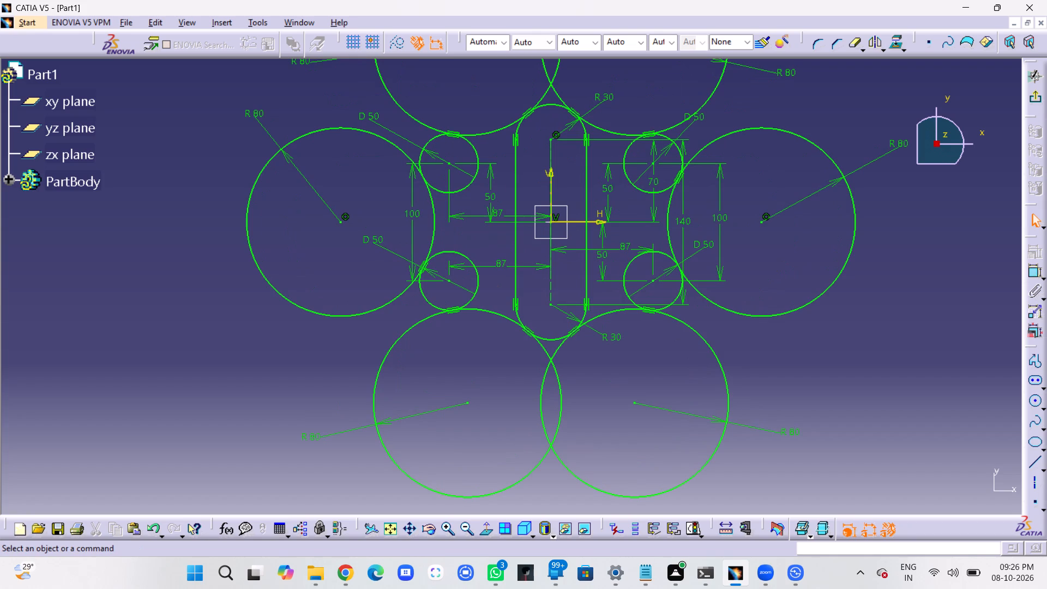
middle_click_drag(843, 383, 877, 405)
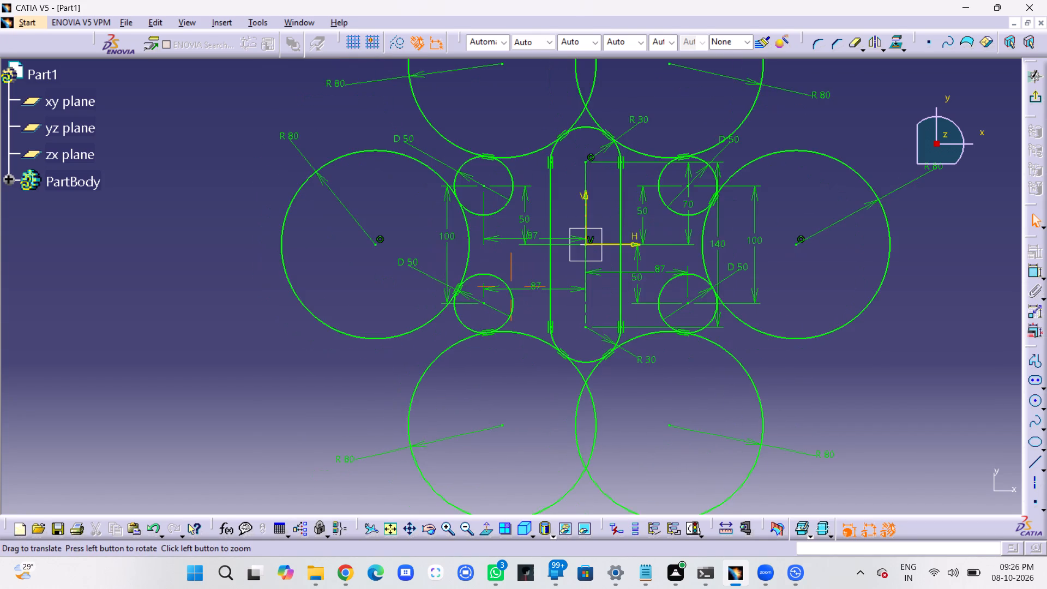
middle_click_drag(877, 405, 882, 423)
right_click(877, 405)
middle_click_drag(849, 391, 863, 408)
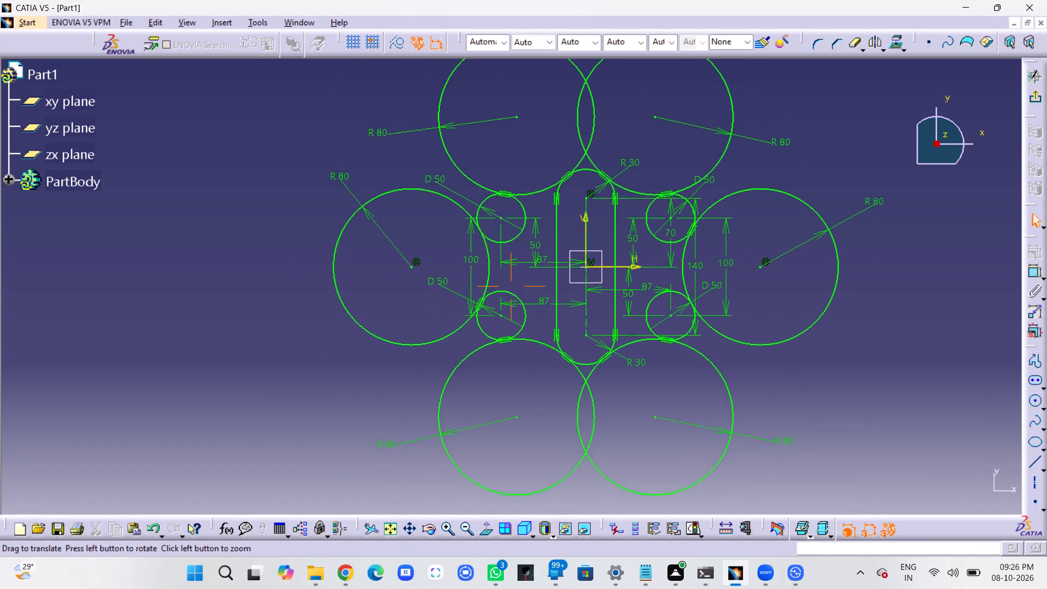
middle_click_drag(863, 408, 865, 412)
middle_click_drag(853, 378, 858, 390)
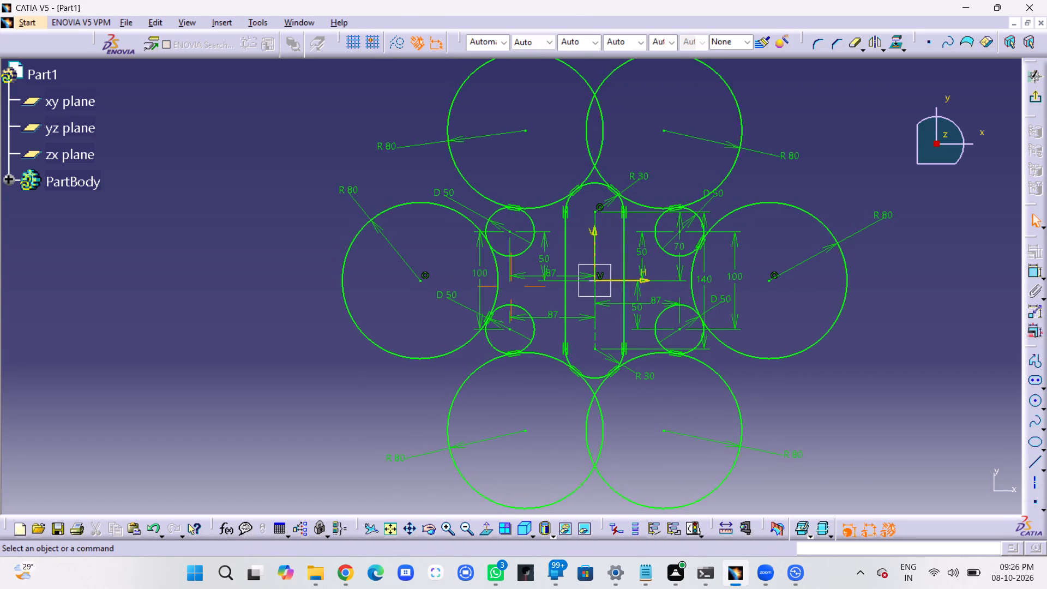
middle_click(990, 286)
middle_click_drag(548, 344, 961, 367)
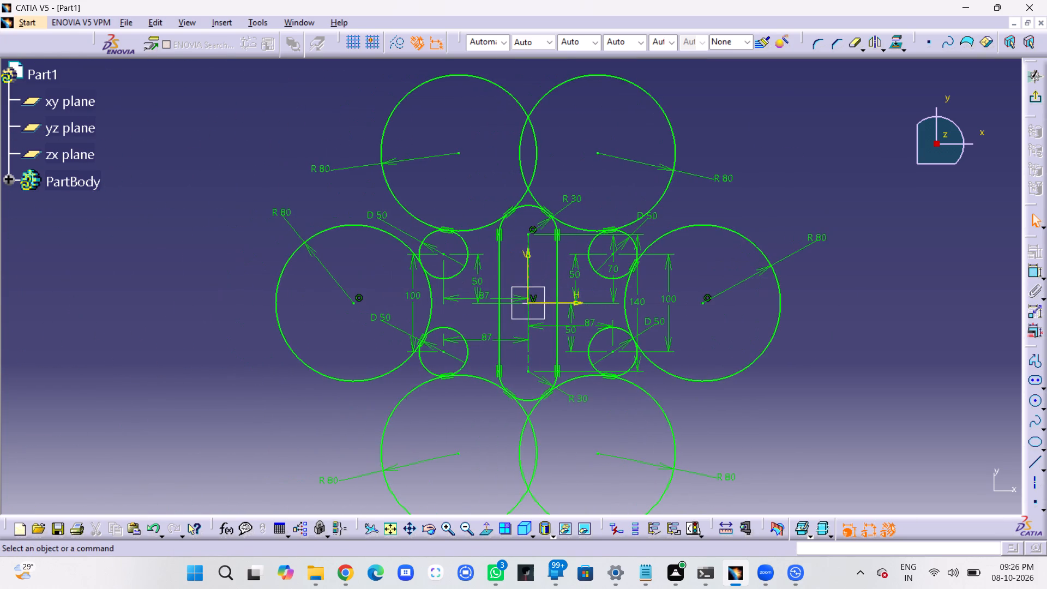
middle_click_drag(810, 393, 846, 376)
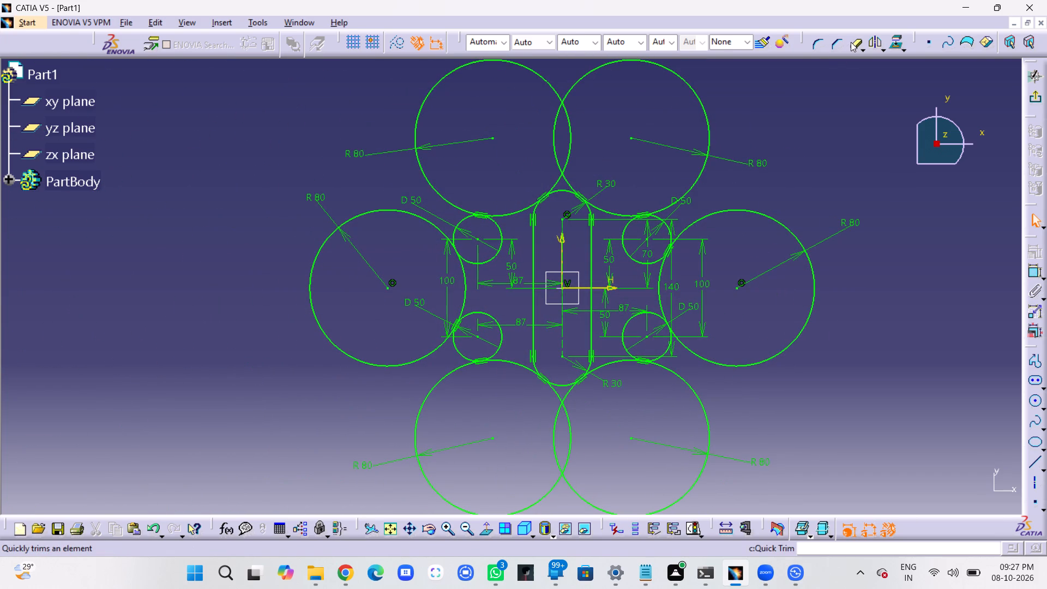
left_click(855, 43)
left_click(573, 132)
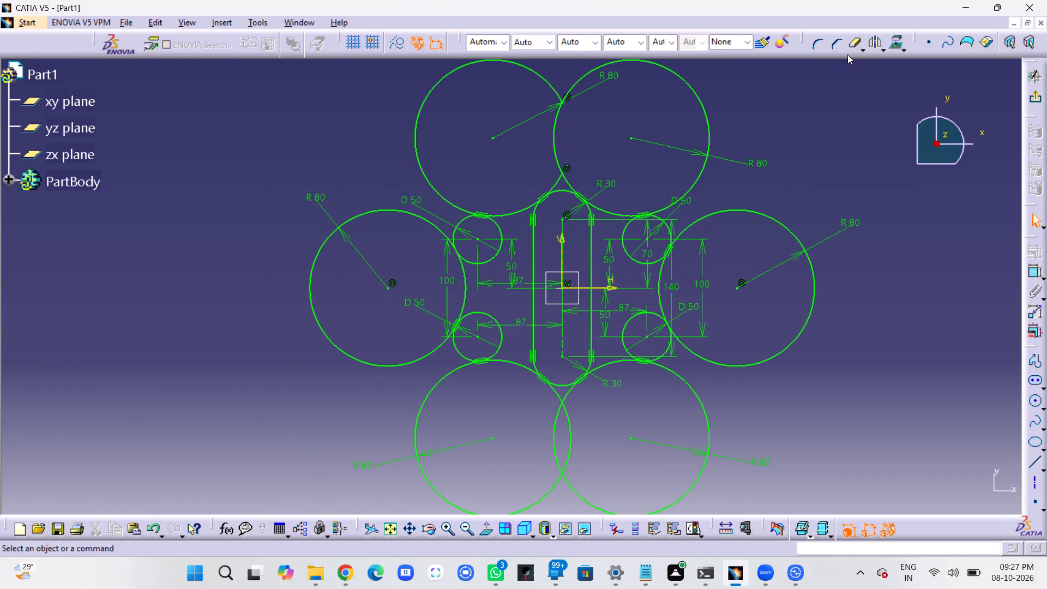
Quick Trim the arc of the upper right-hand 80 mm radius circle that lies inside the upper left-hand 80 mm radius circle.
left_click(856, 44)
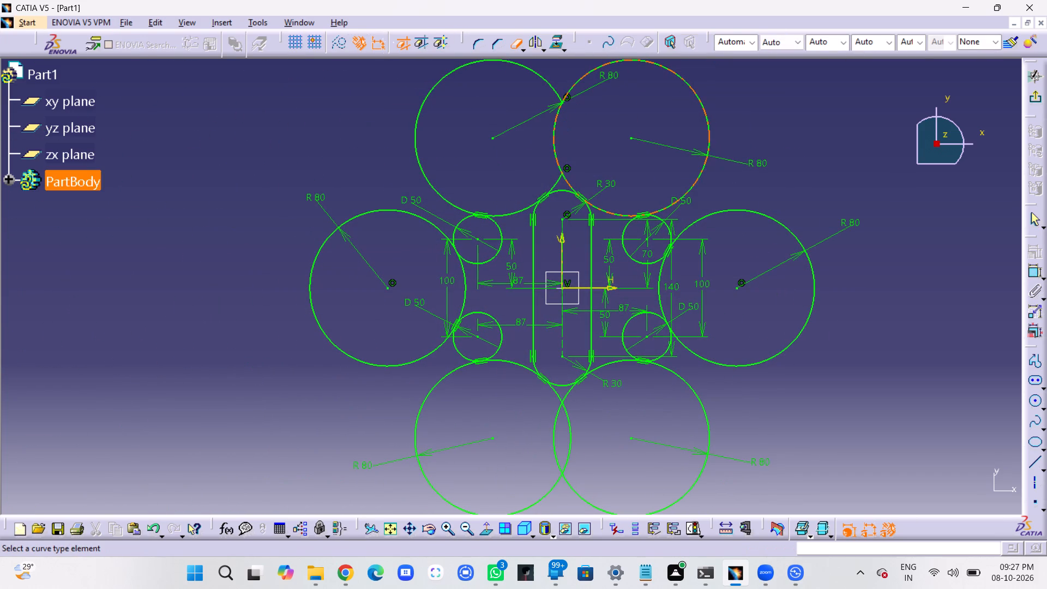
left_click(556, 141)
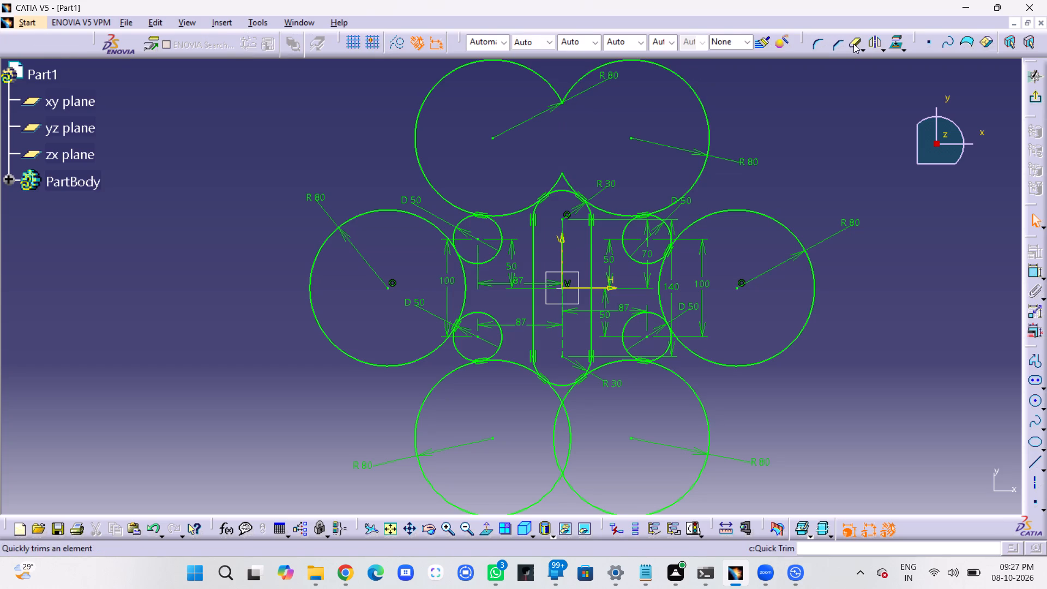
Quick Trim the arcs of the two lower 80 mm radius circles where each lies inside the other.
left_click(853, 44)
left_click(573, 436)
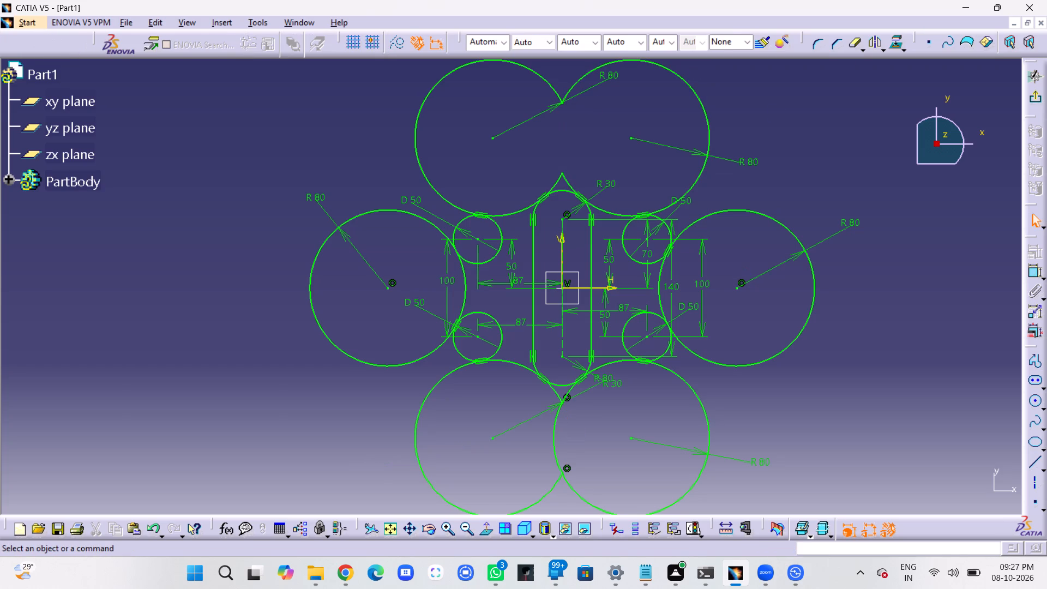
double_click(856, 43)
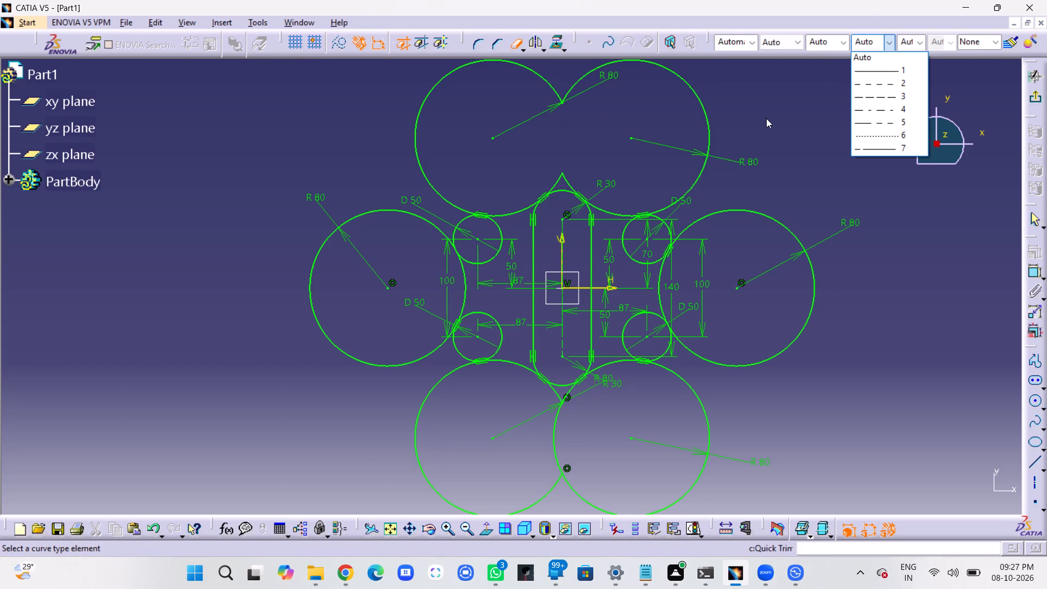
scroll(872, 118, "down", 2)
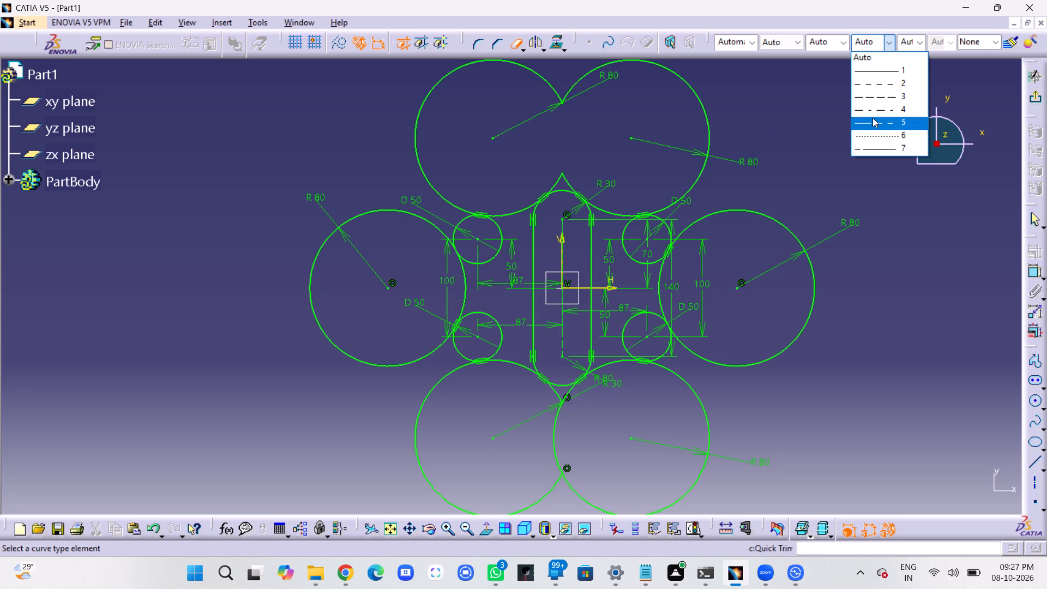
scroll(872, 118, "down", 1)
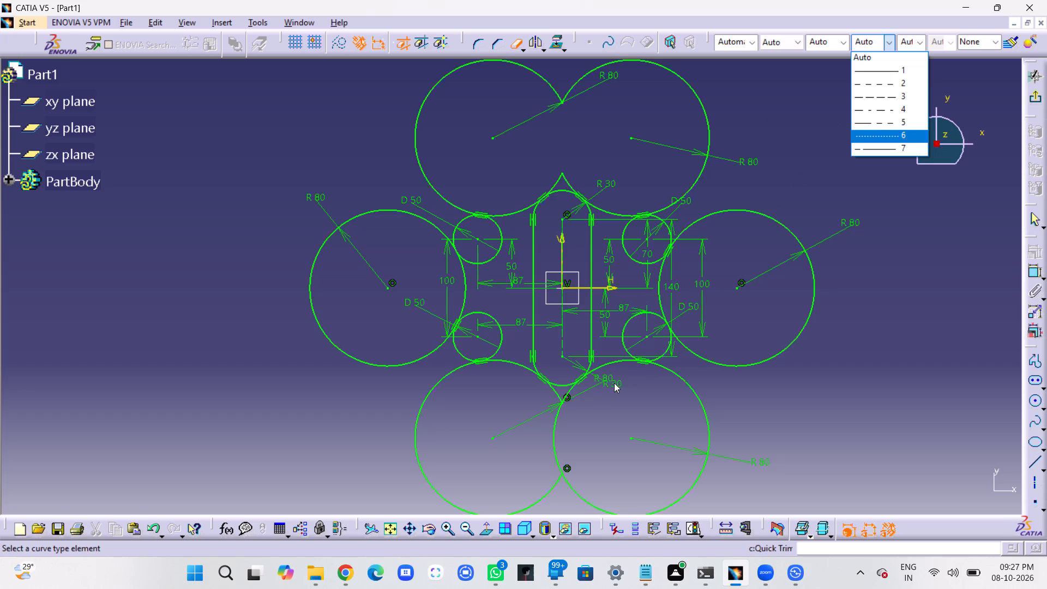
left_click(553, 445)
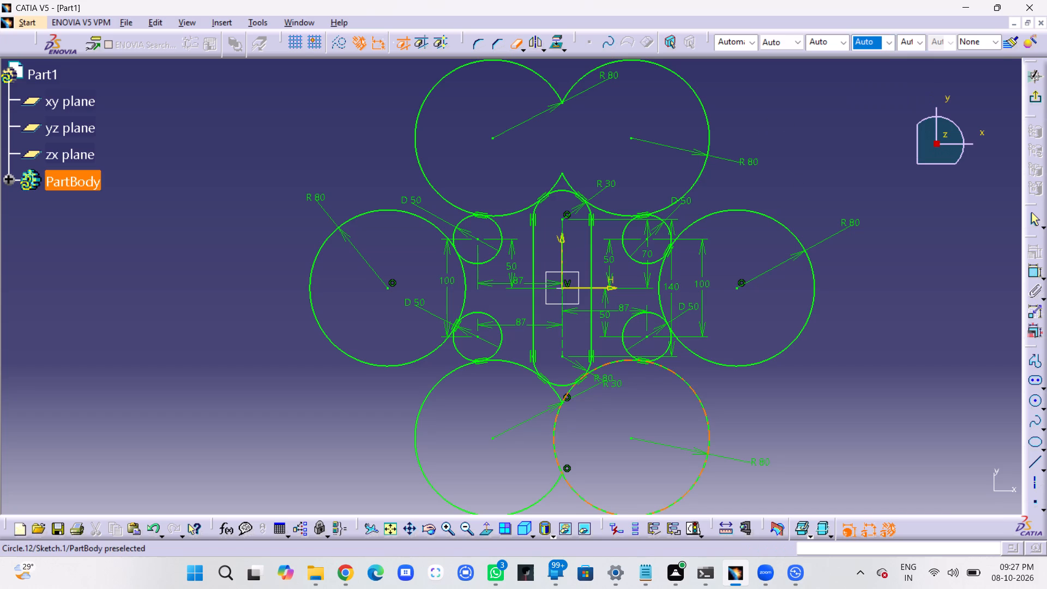
left_click(553, 445)
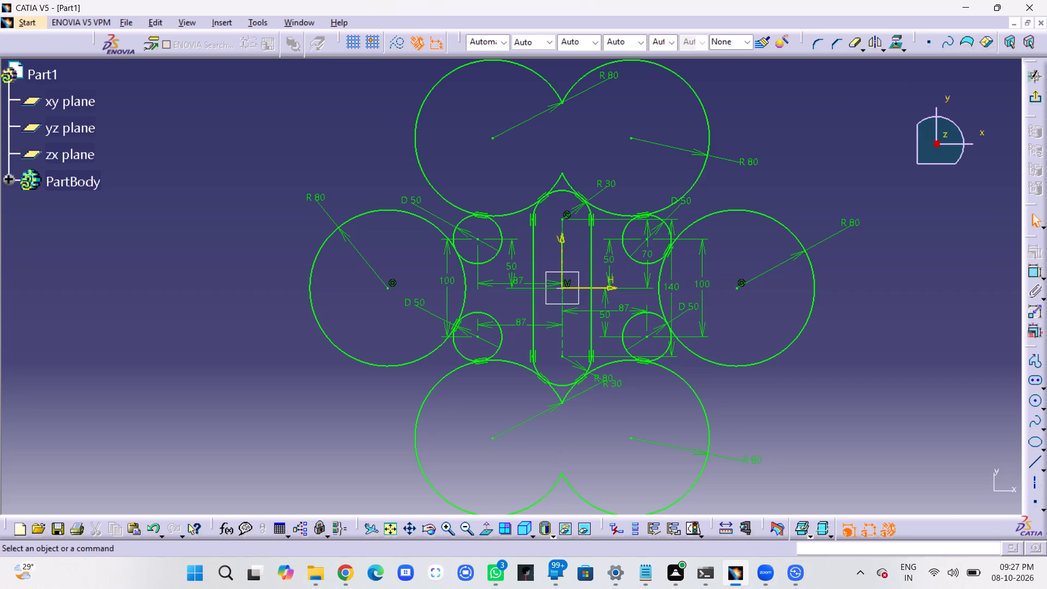
left_click(556, 481)
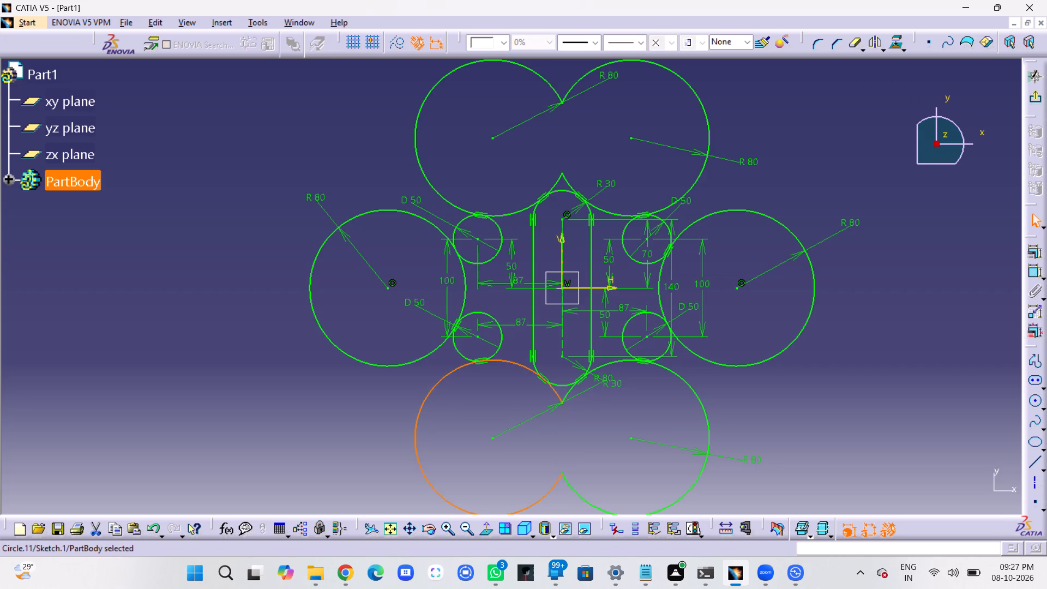
left_click(565, 483)
left_click(581, 460)
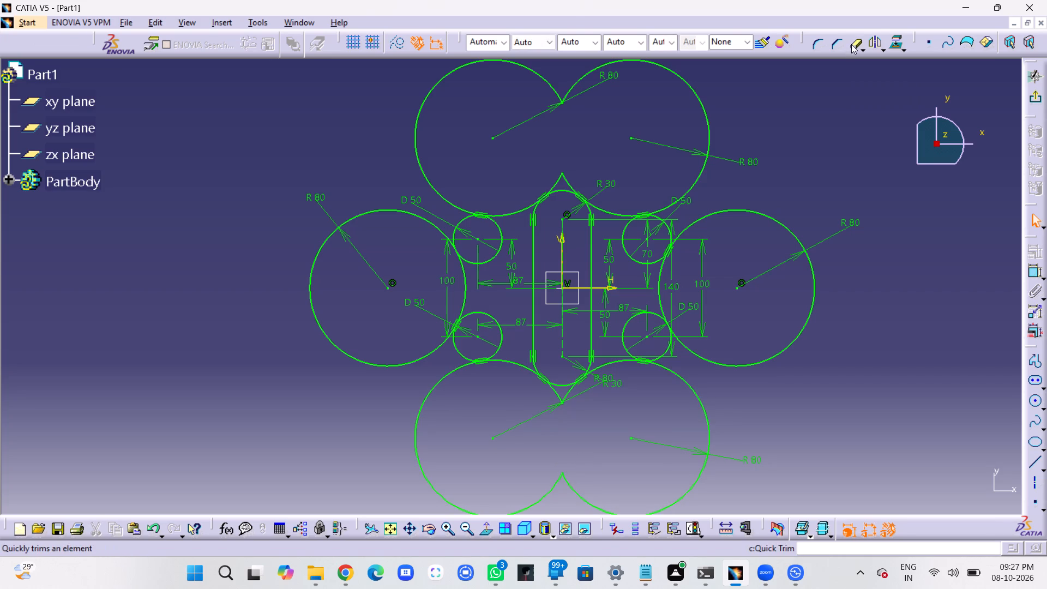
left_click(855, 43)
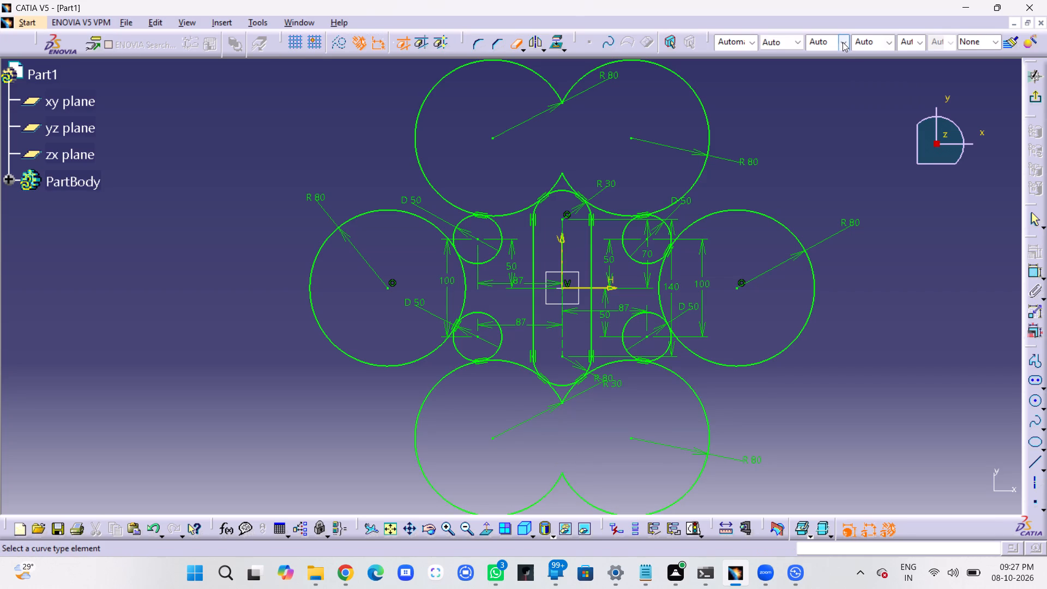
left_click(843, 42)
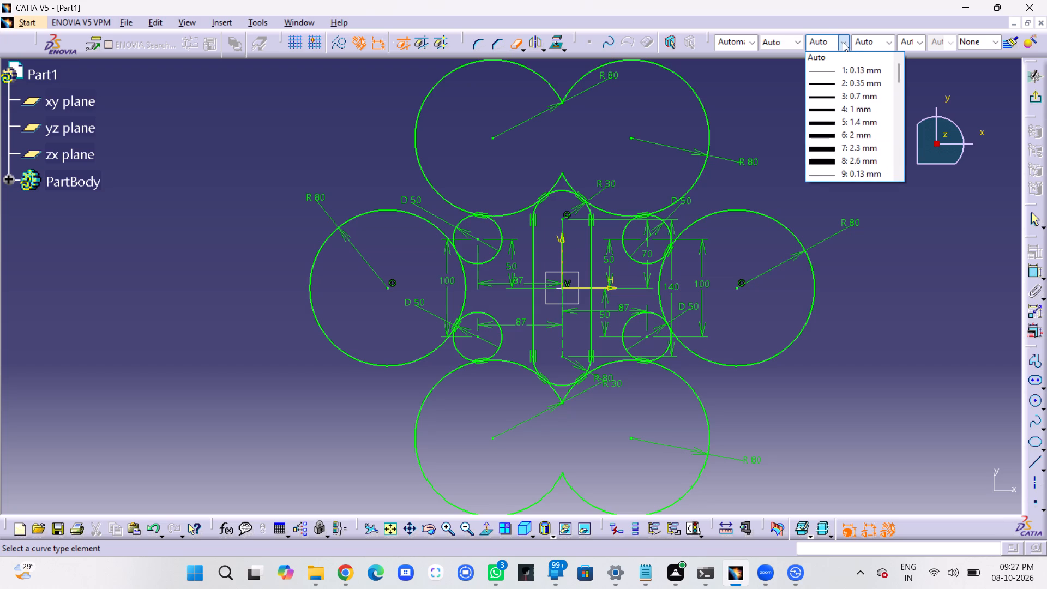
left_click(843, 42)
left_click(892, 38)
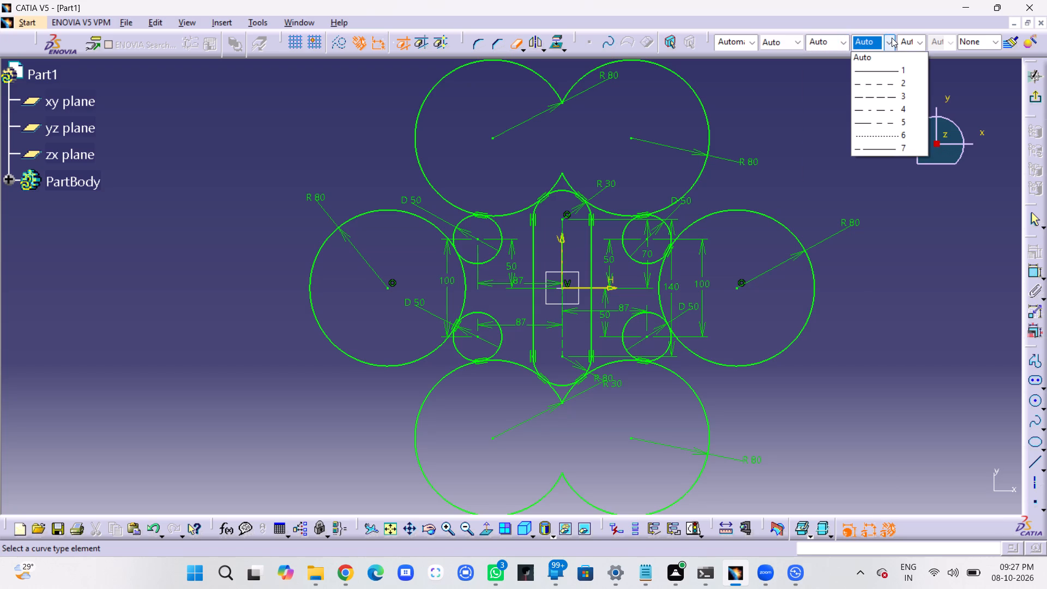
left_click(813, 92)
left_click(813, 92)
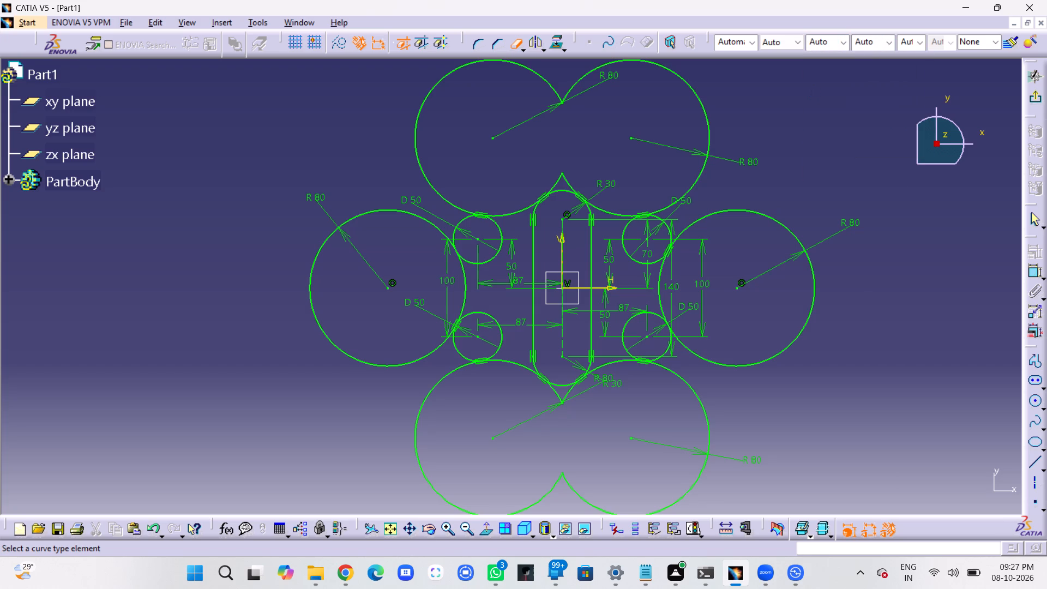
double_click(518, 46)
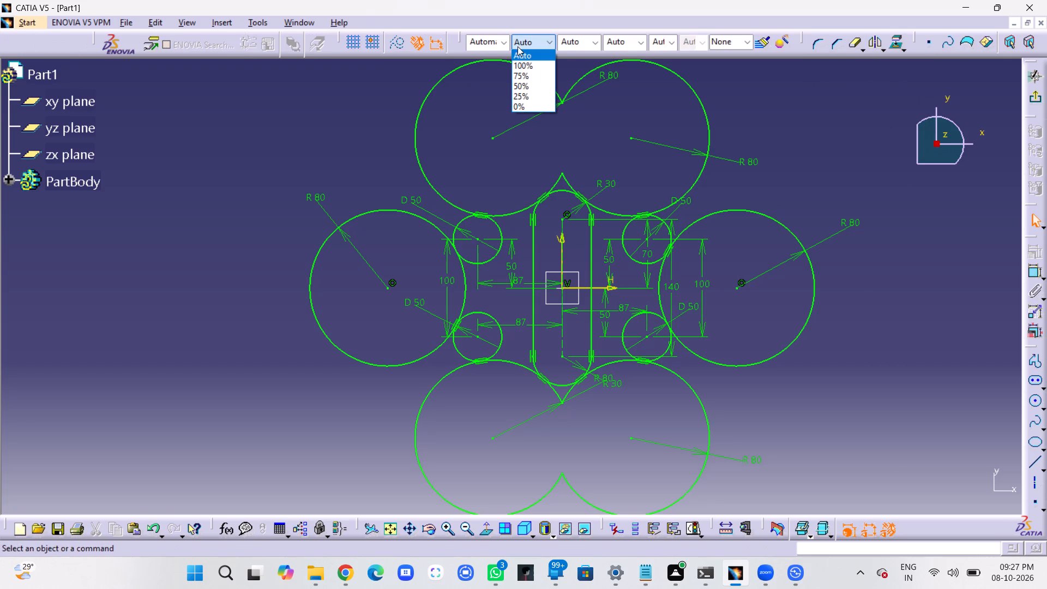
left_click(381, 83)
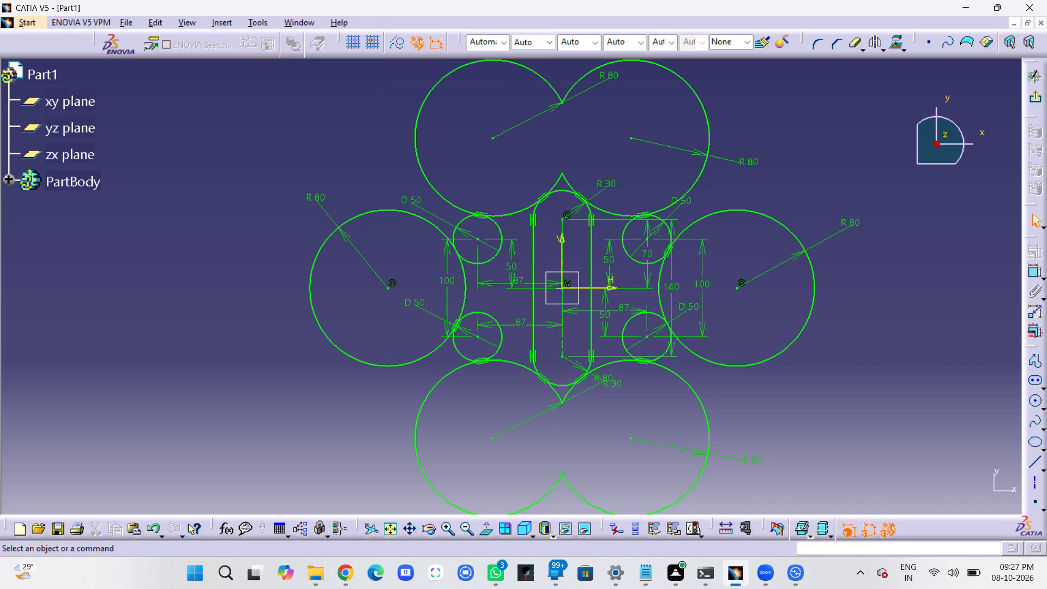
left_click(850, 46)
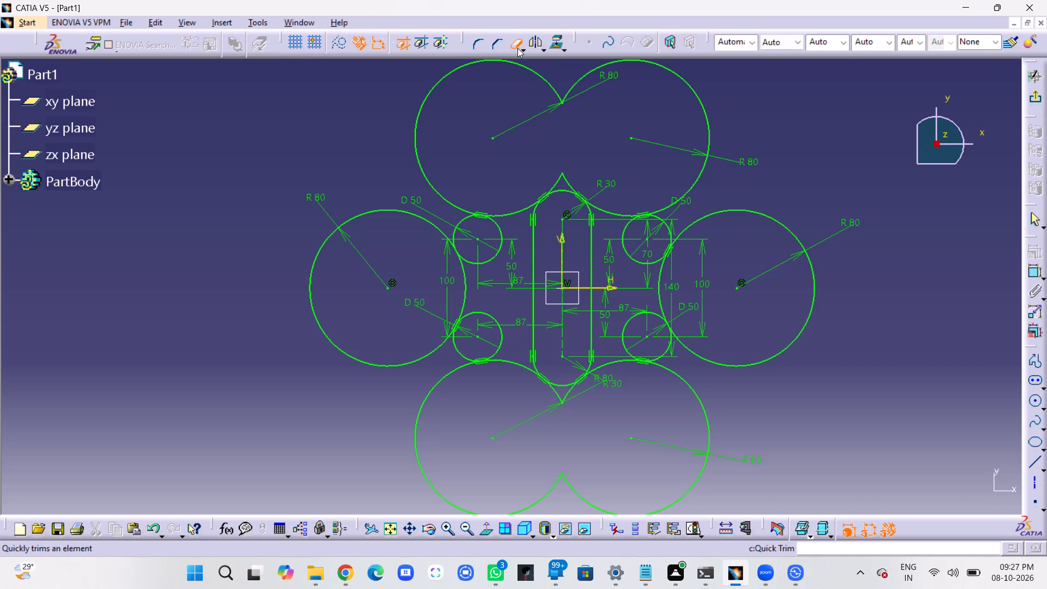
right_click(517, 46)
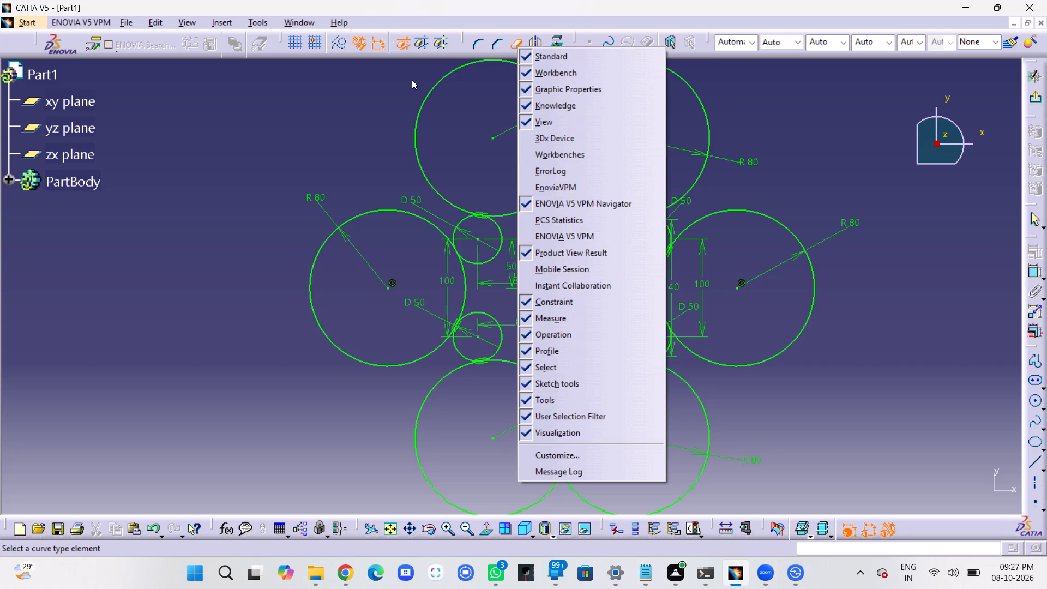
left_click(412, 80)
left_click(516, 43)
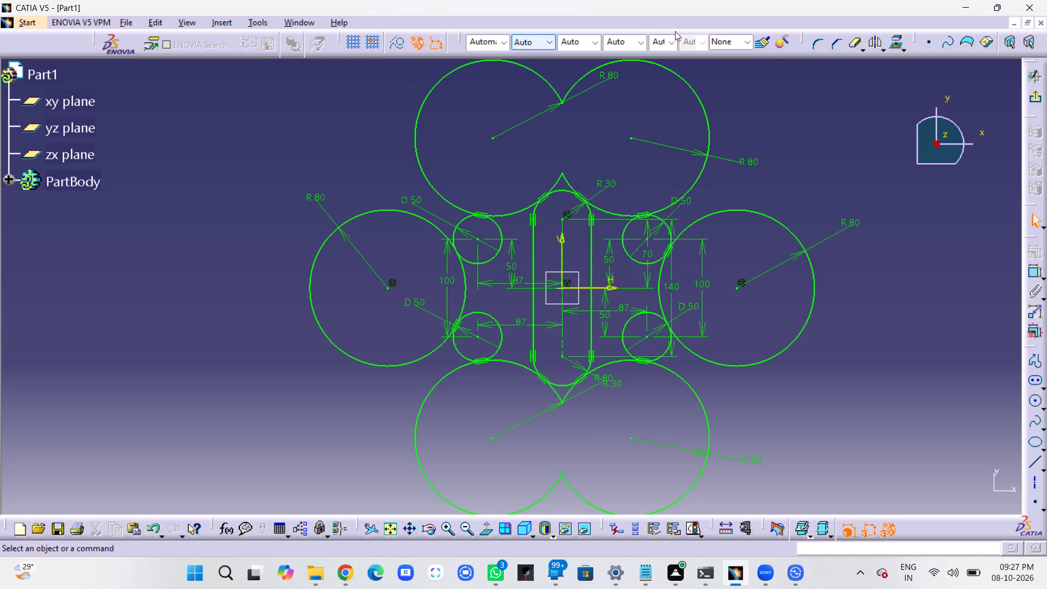
Quick Trim the outer arcs of the two lower 80 mm radius circles back to their tangencies with the lower 50 mm circles.
double_click(853, 41)
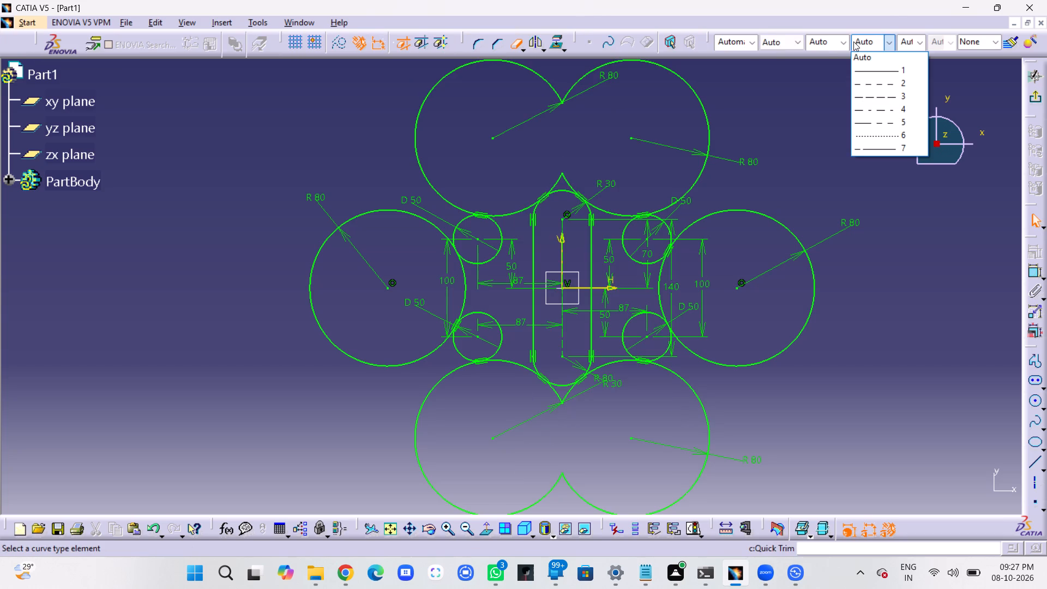
left_click(708, 440)
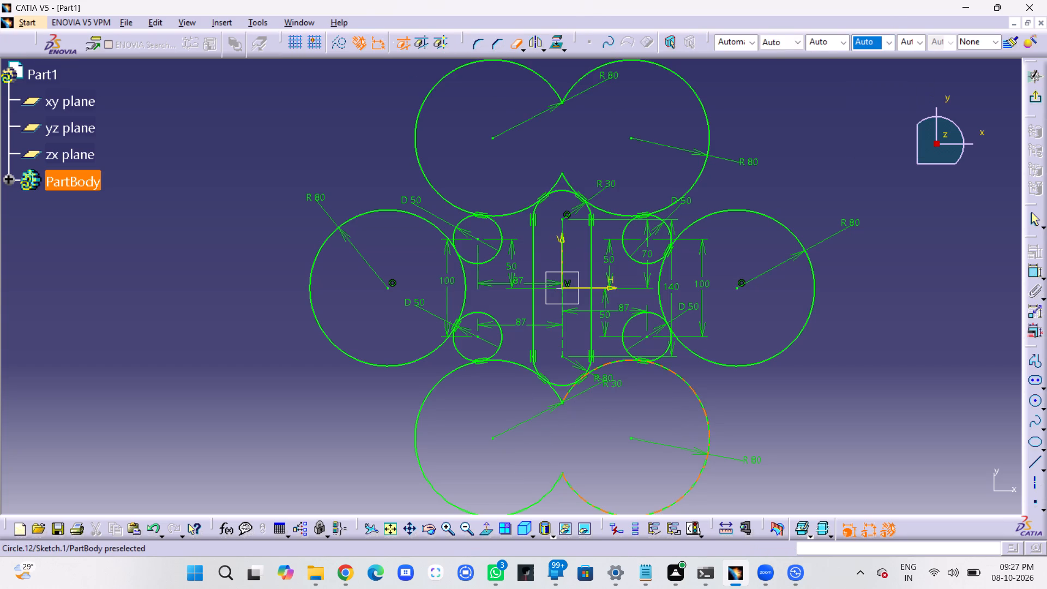
left_click(708, 440)
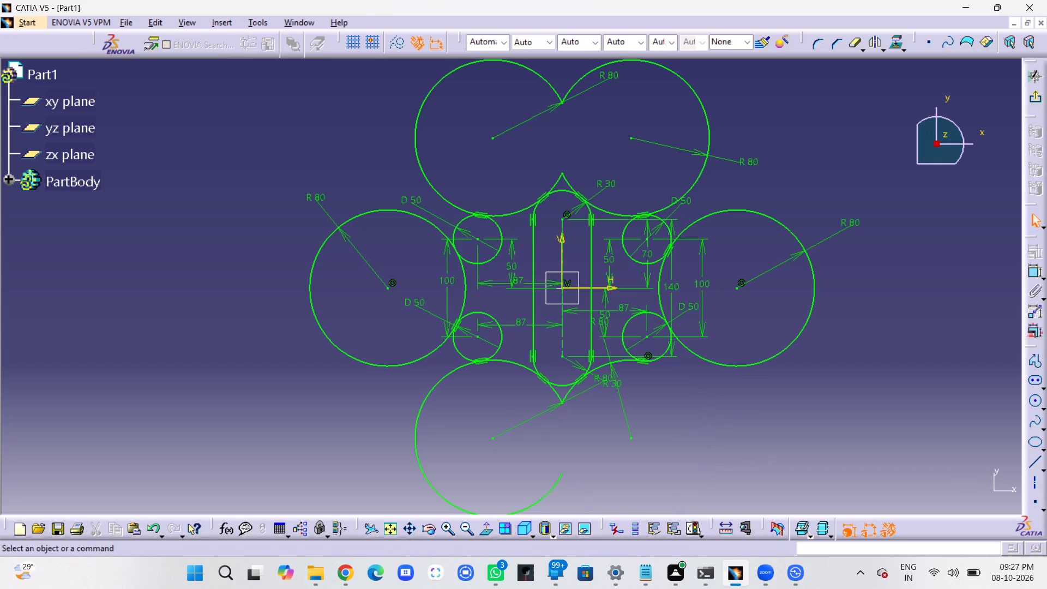
left_click(546, 494)
left_click(546, 494)
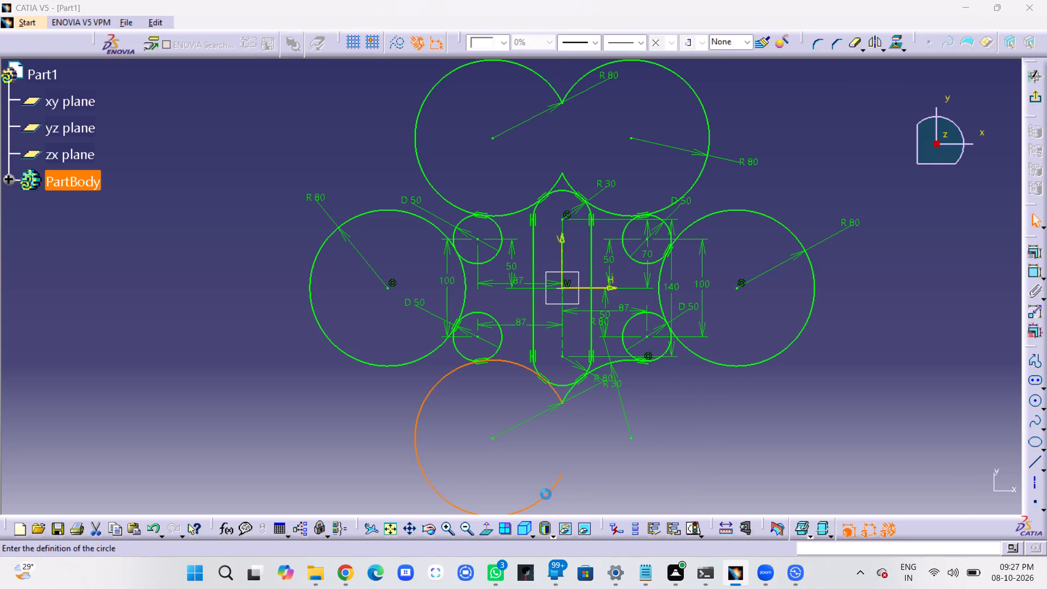
left_click(1001, 347)
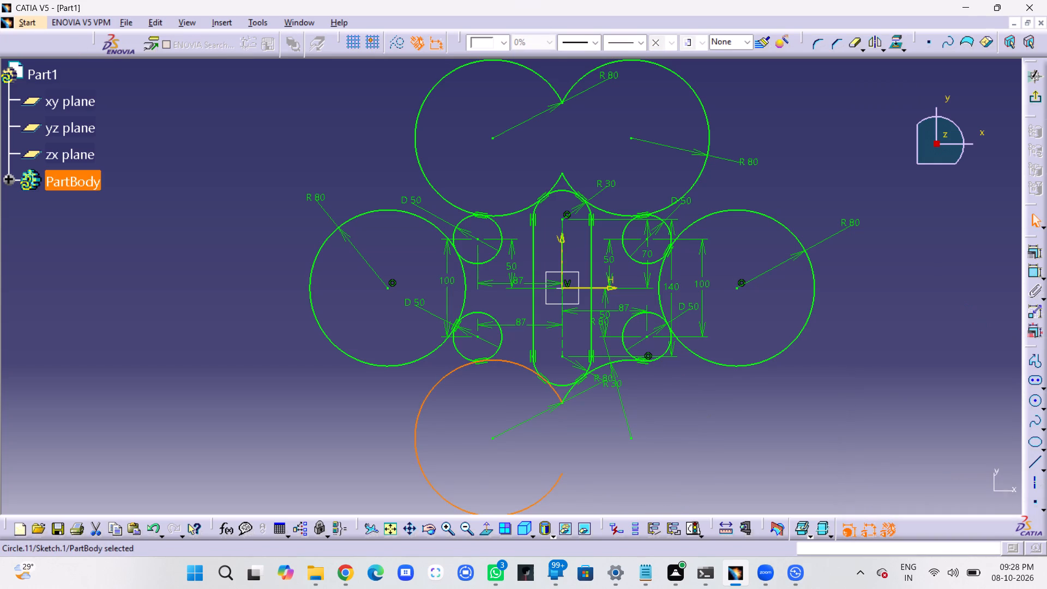
left_click(853, 40)
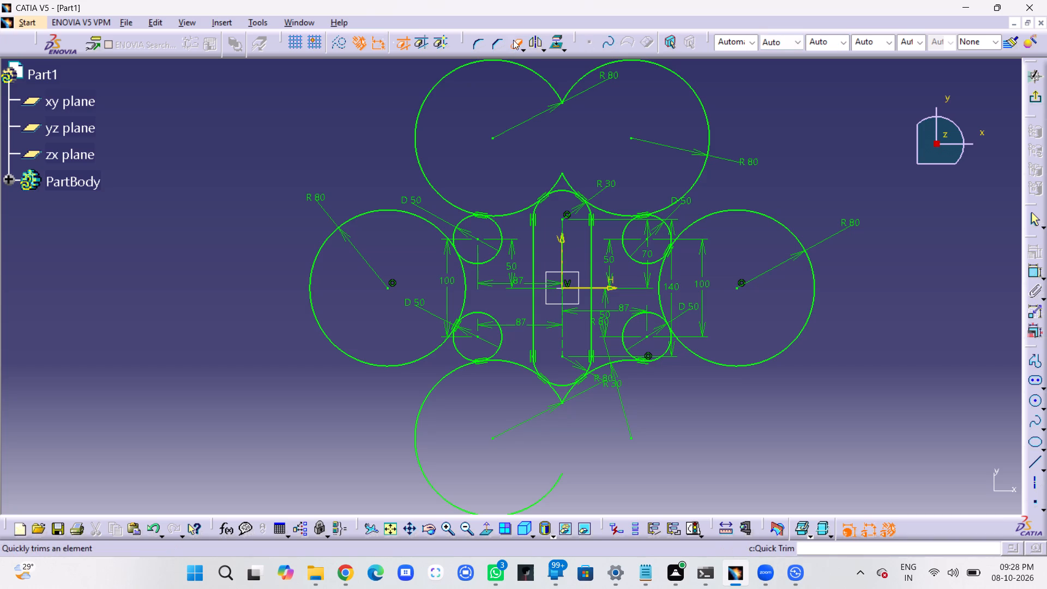
left_click(840, 146)
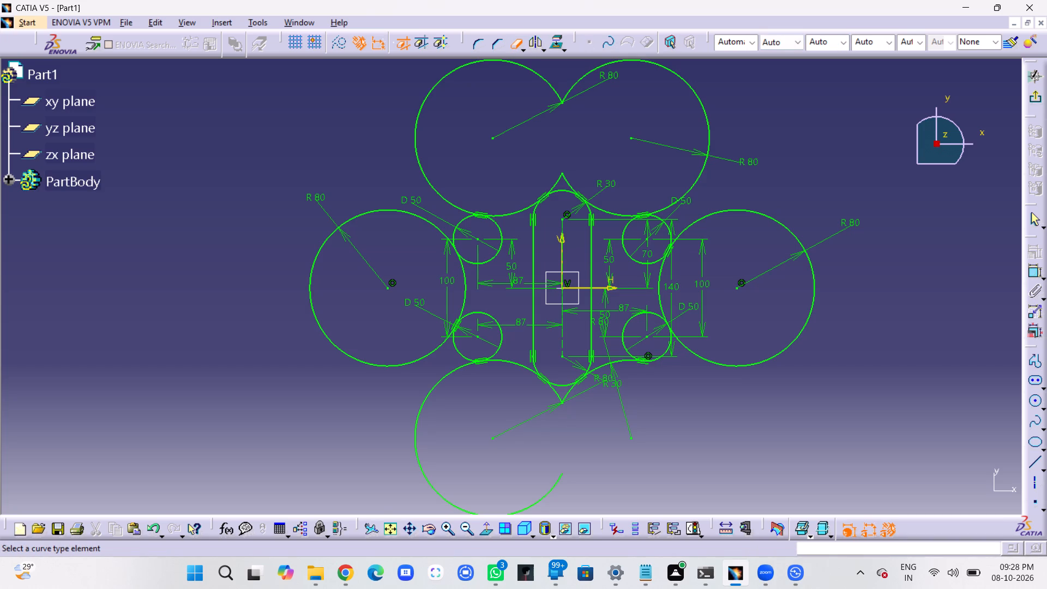
left_click(548, 496)
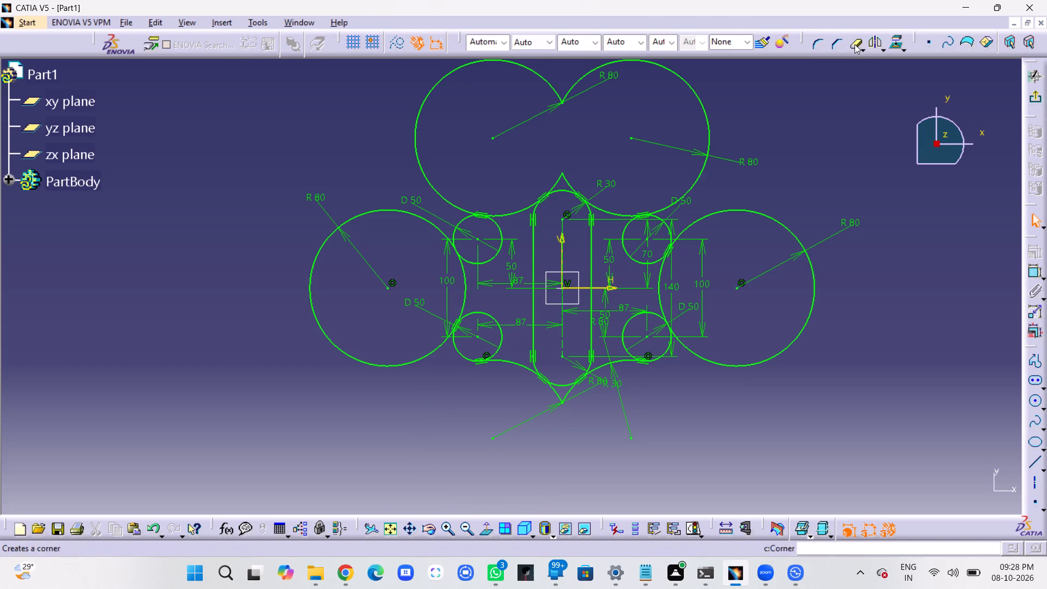
Quick Trim the pointed ends of the two lower 80 mm radius arcs that extend below the elongated profile's rounded bottom.
left_click_drag(802, 34, 884, 97)
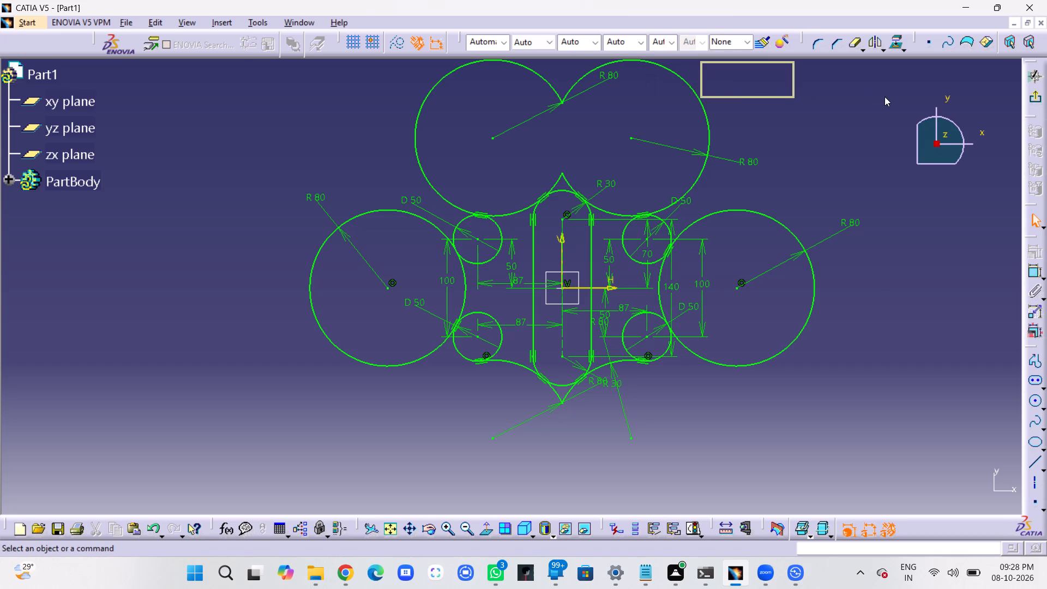
left_click_drag(884, 97, 886, 97)
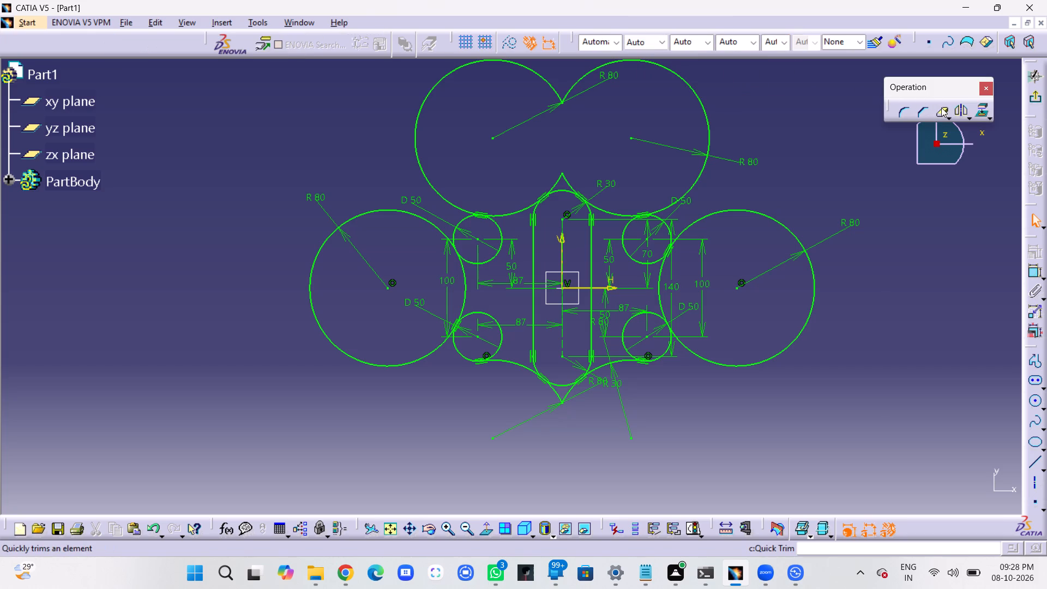
double_click(942, 111)
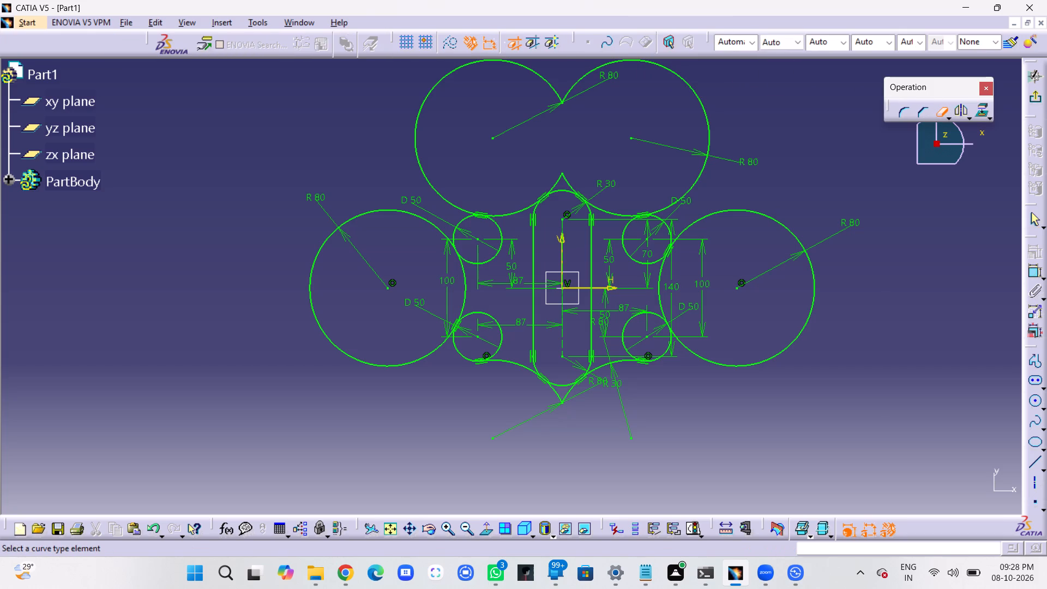
left_click(569, 395)
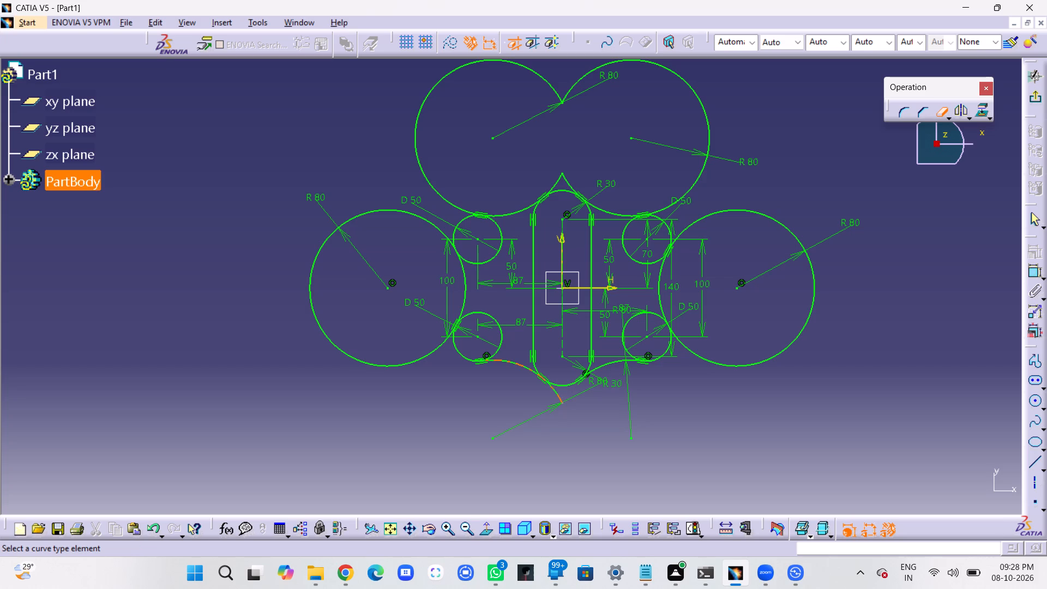
left_click(557, 396)
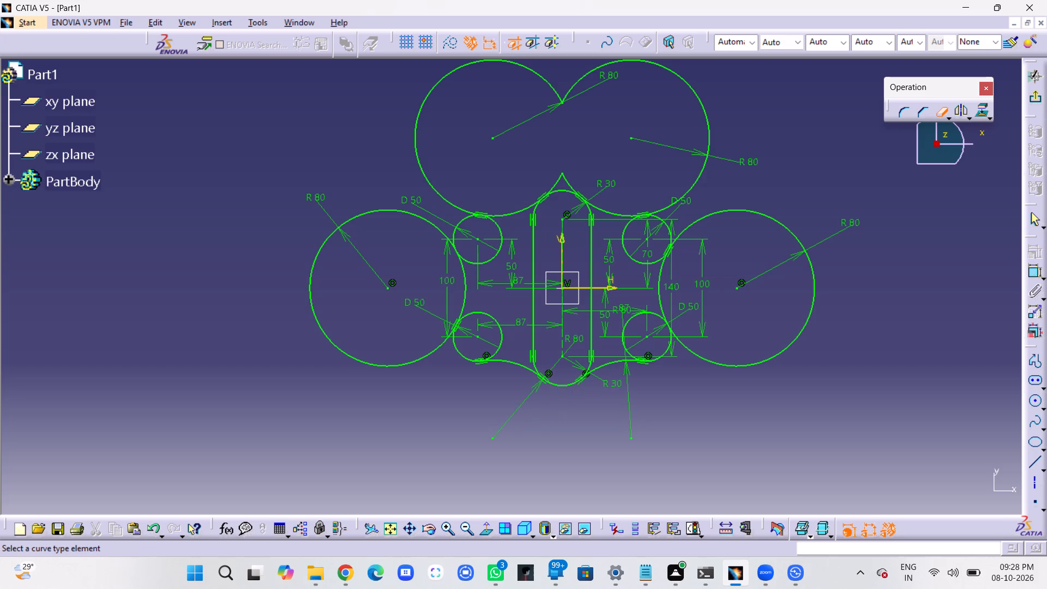
Dock the floating Operation toolbar back among the sketching tools above the drawing area.
left_click_drag(948, 84, 950, 71)
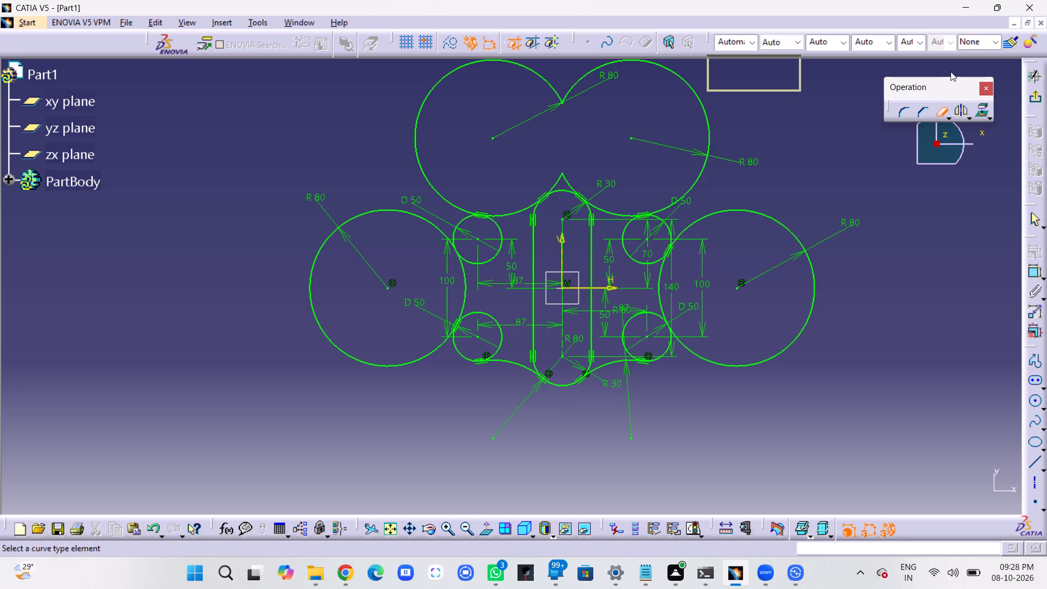
left_click_drag(950, 71, 152, 43)
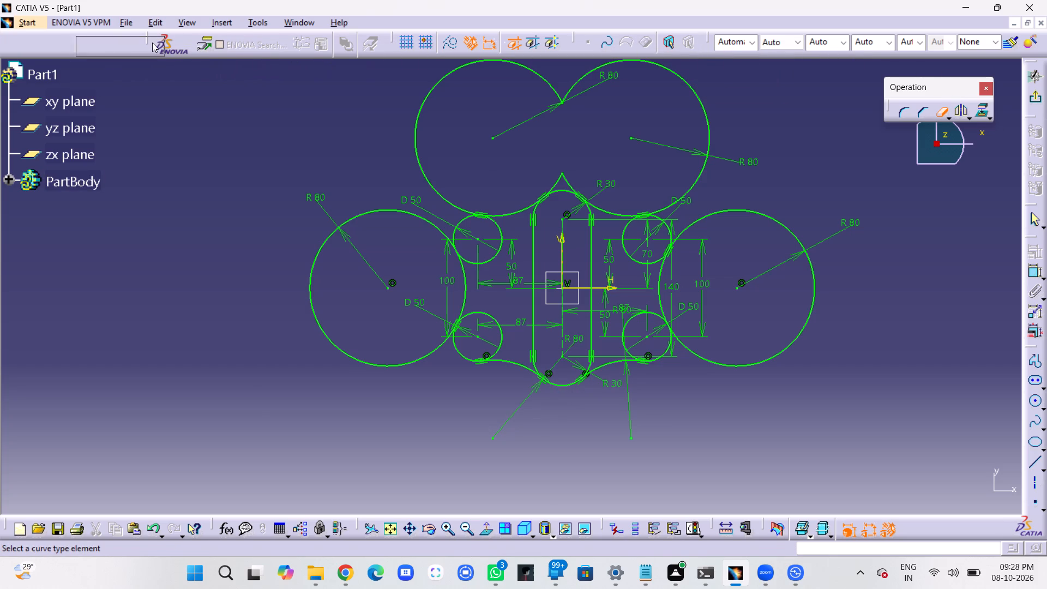
left_click_drag(152, 43, 717, 36)
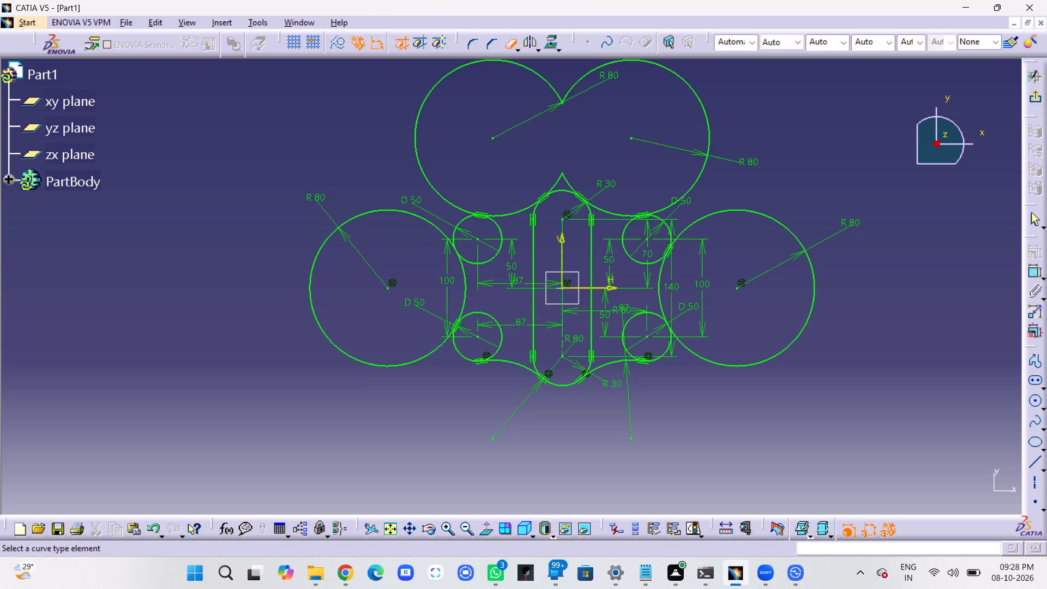
Quick Trim the outer arcs and pointed ends of the two upper 80 mm radius circles, keeping only the arcs between their tangencies.
left_click(536, 73)
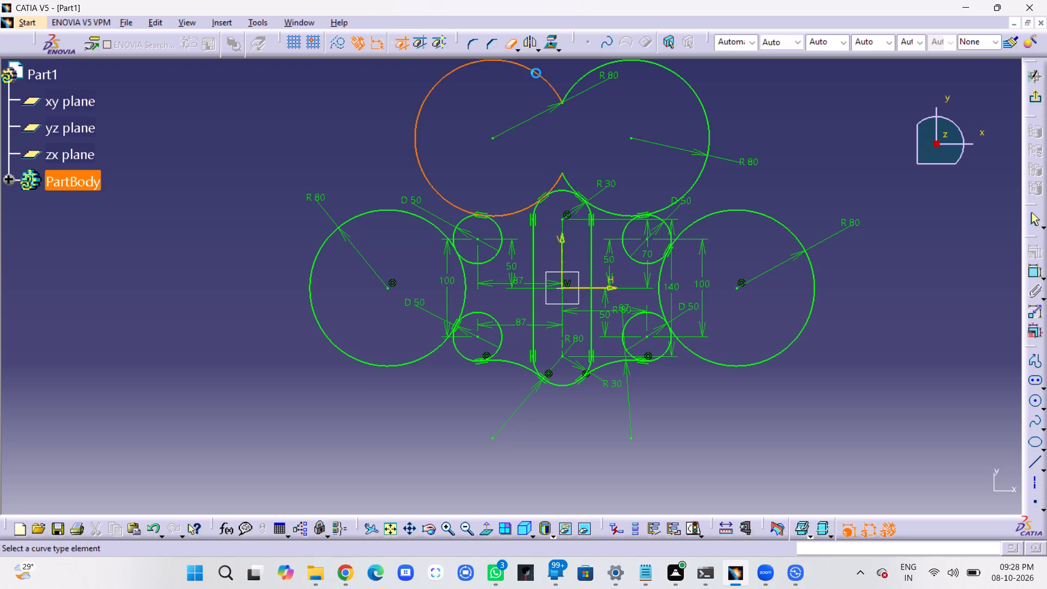
left_click(579, 80)
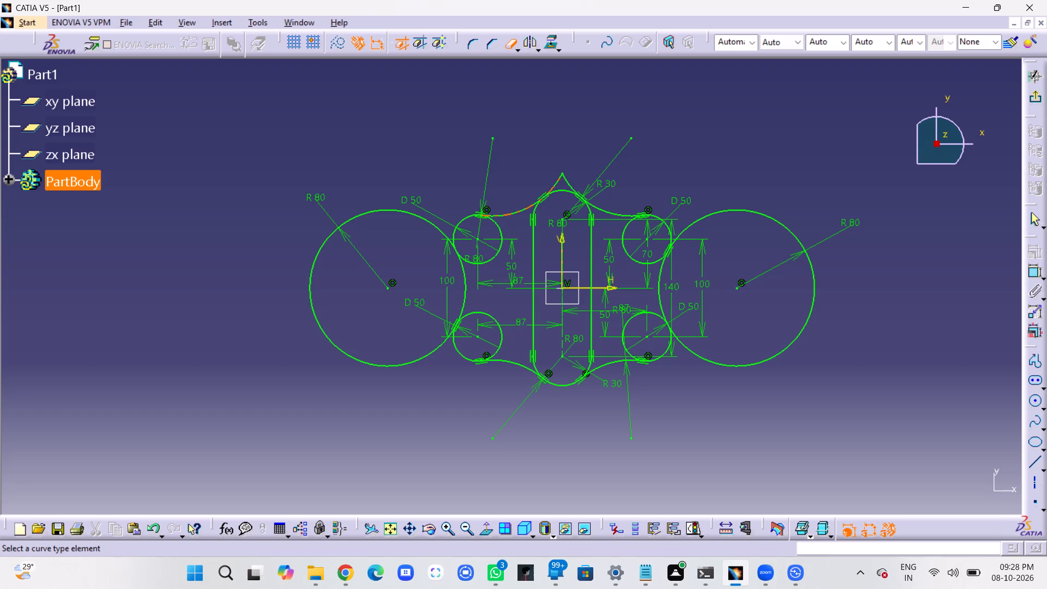
left_click(558, 181)
left_click(568, 181)
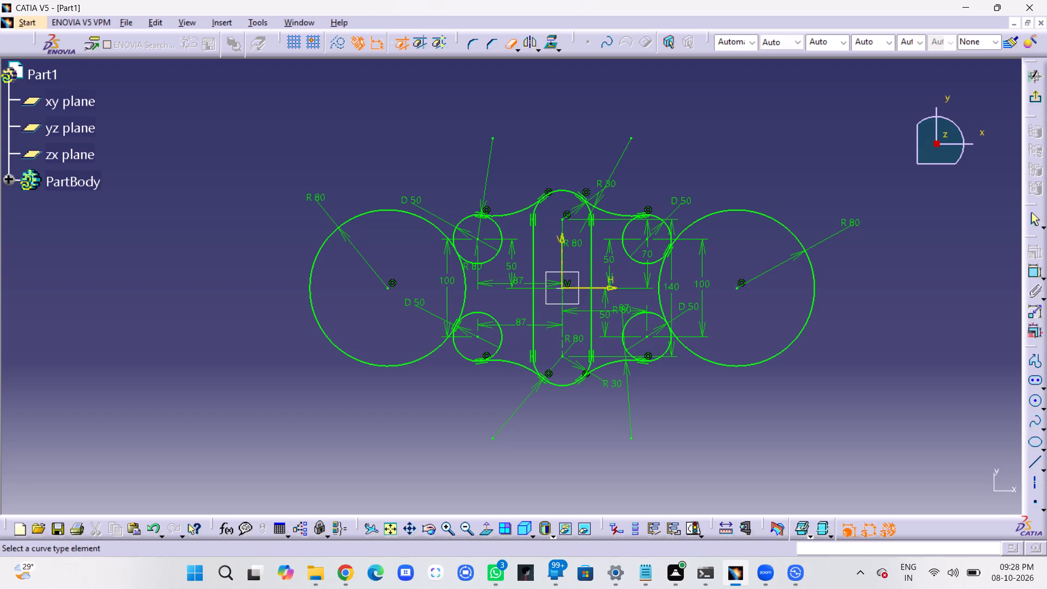
Quick Trim the outer arcs of the two side 80 mm radius circles back to their tangencies with the 50 mm circles.
left_click(725, 210)
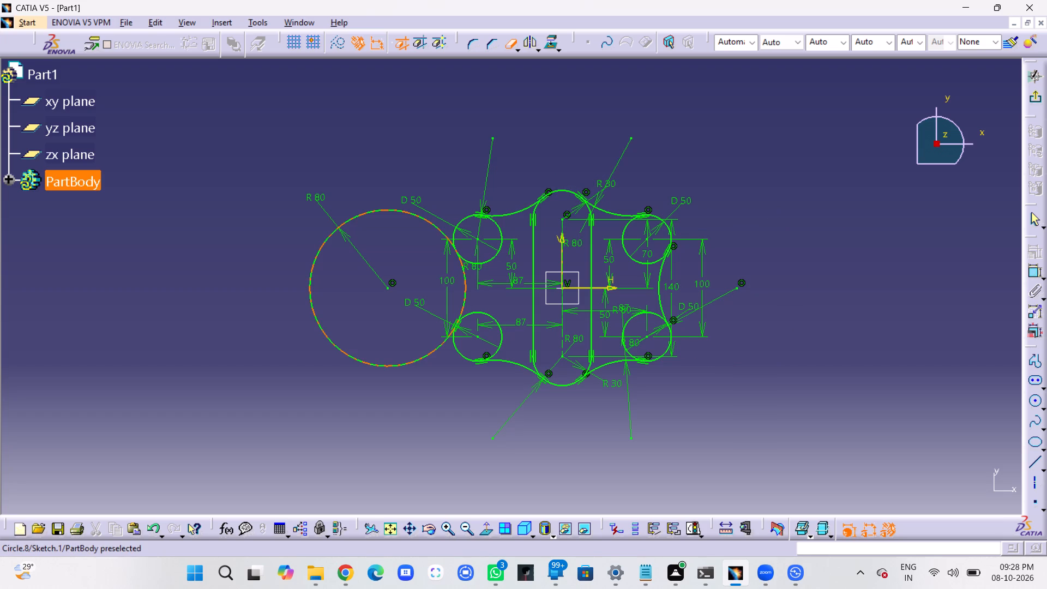
left_click(332, 234)
Quick Trim the inner arcs of the four 50 mm circles, keeping only their outer corner arcs.
left_click(486, 261)
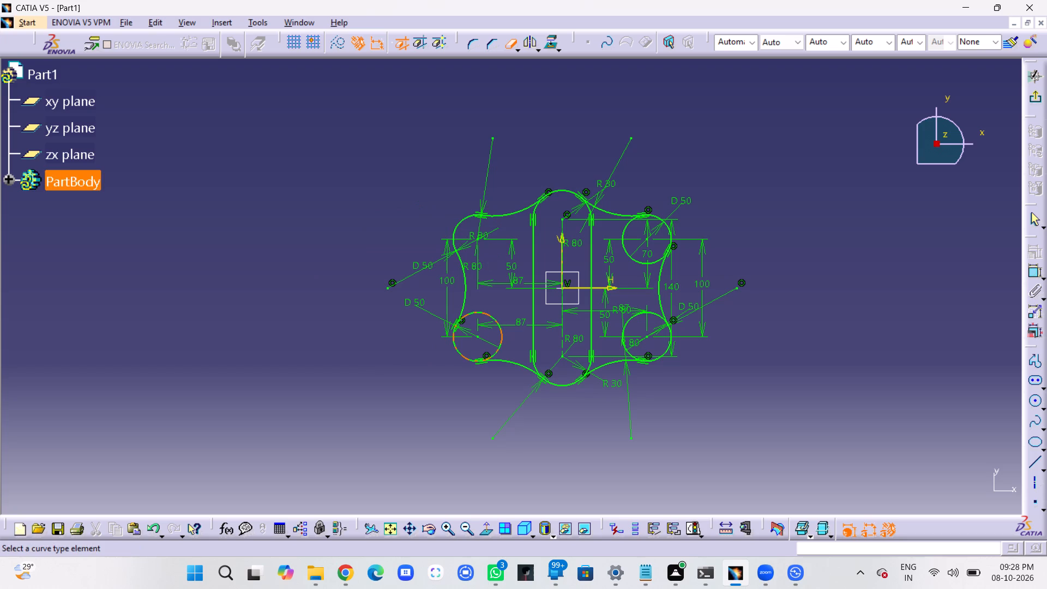
left_click(494, 316)
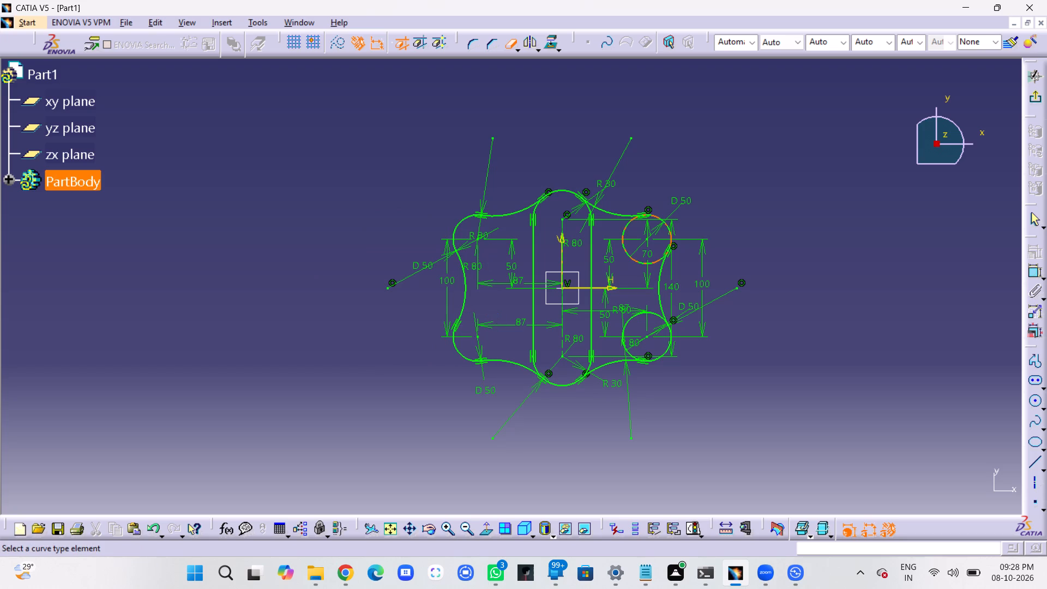
left_click(638, 263)
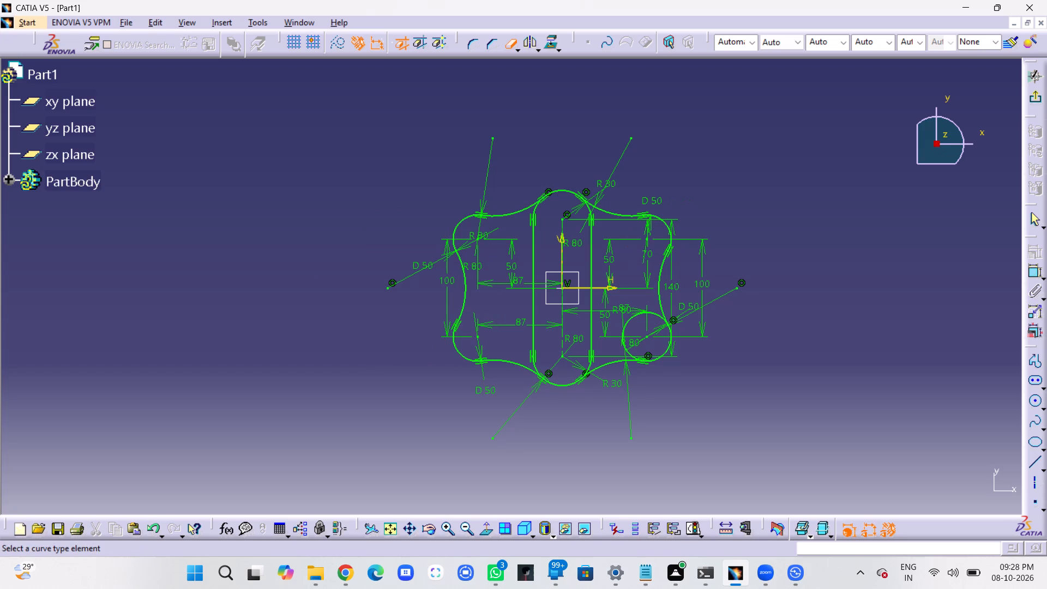
left_click(629, 322)
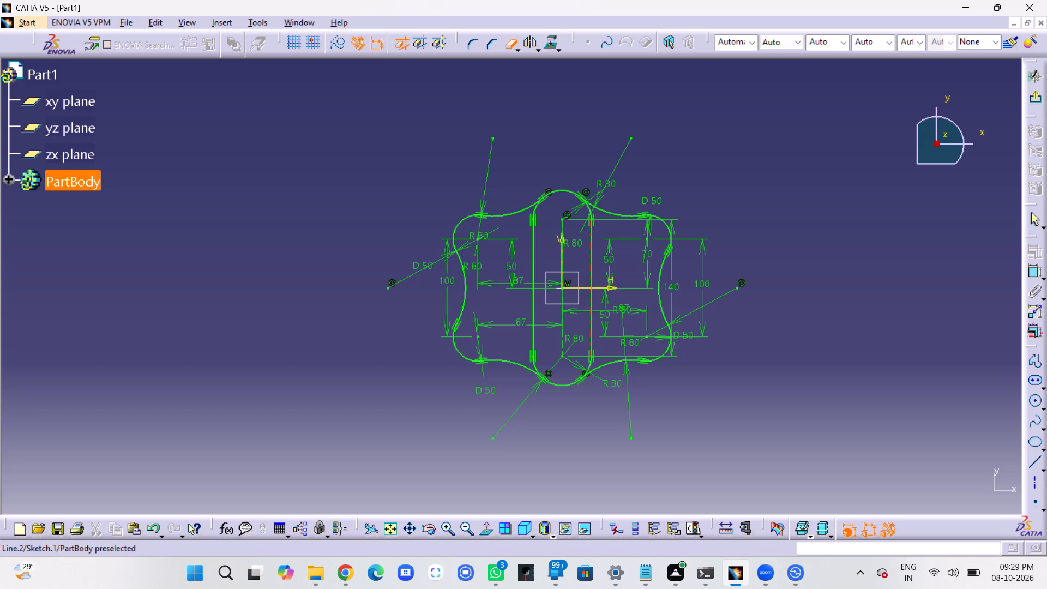
Quick Trim the elongated profile's two straight sides and the leftover arc ends that reach inside the outline.
left_click(591, 296)
left_click(534, 314)
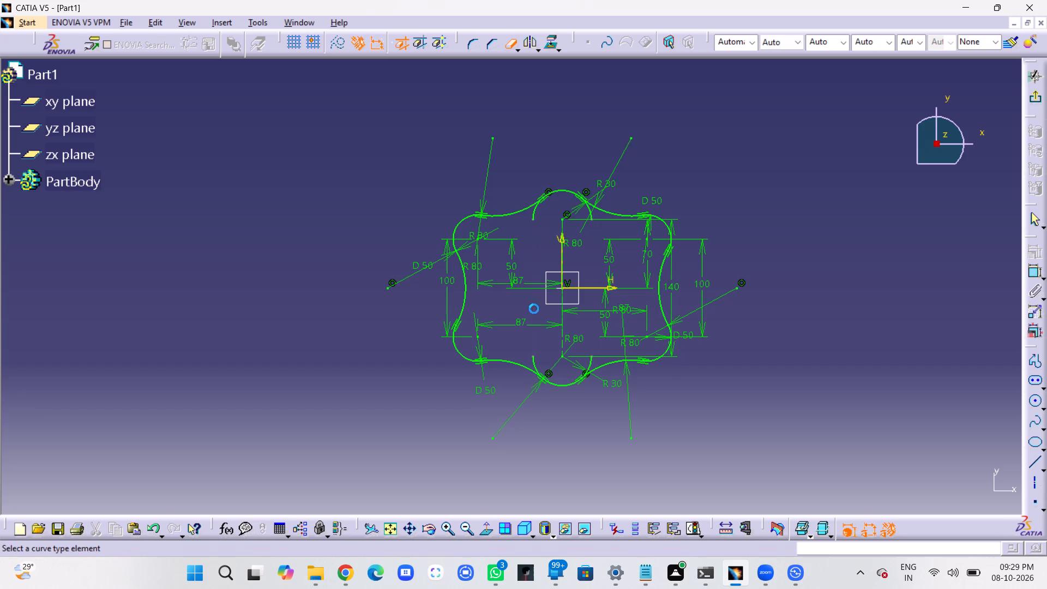
left_click(534, 215)
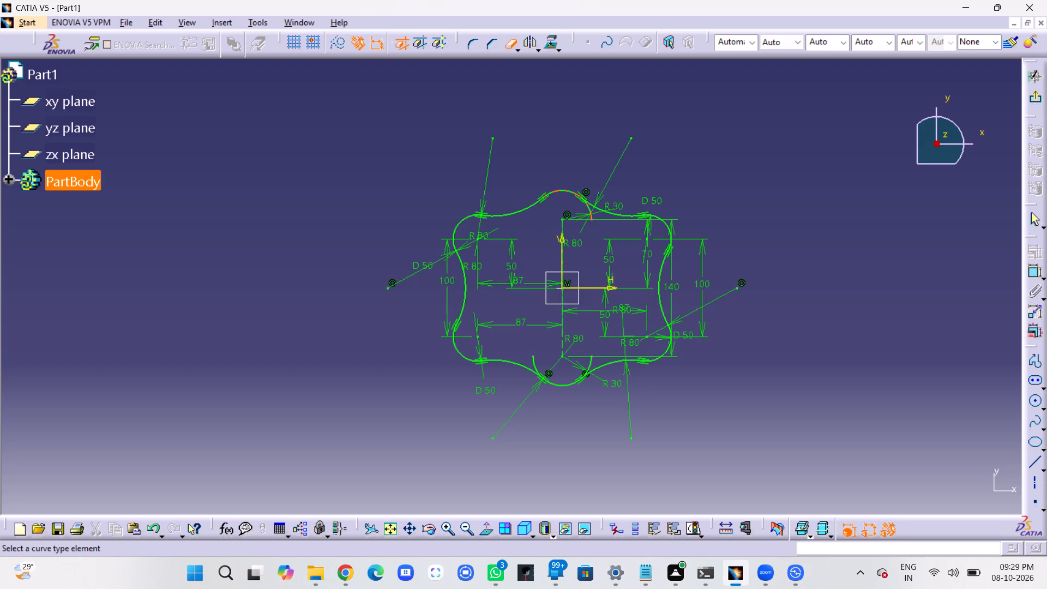
left_click(590, 211)
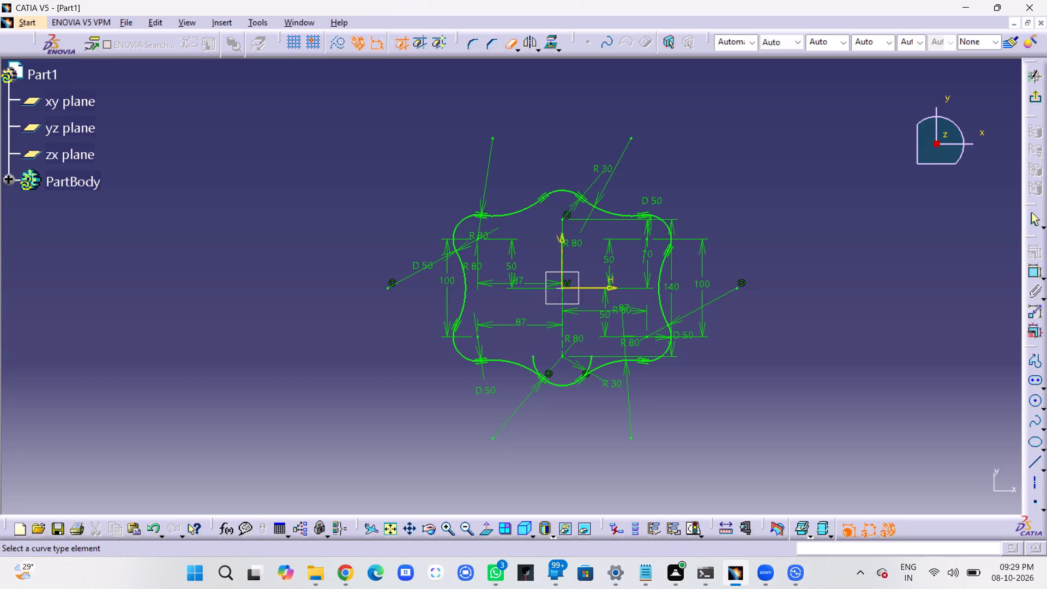
left_click(591, 364)
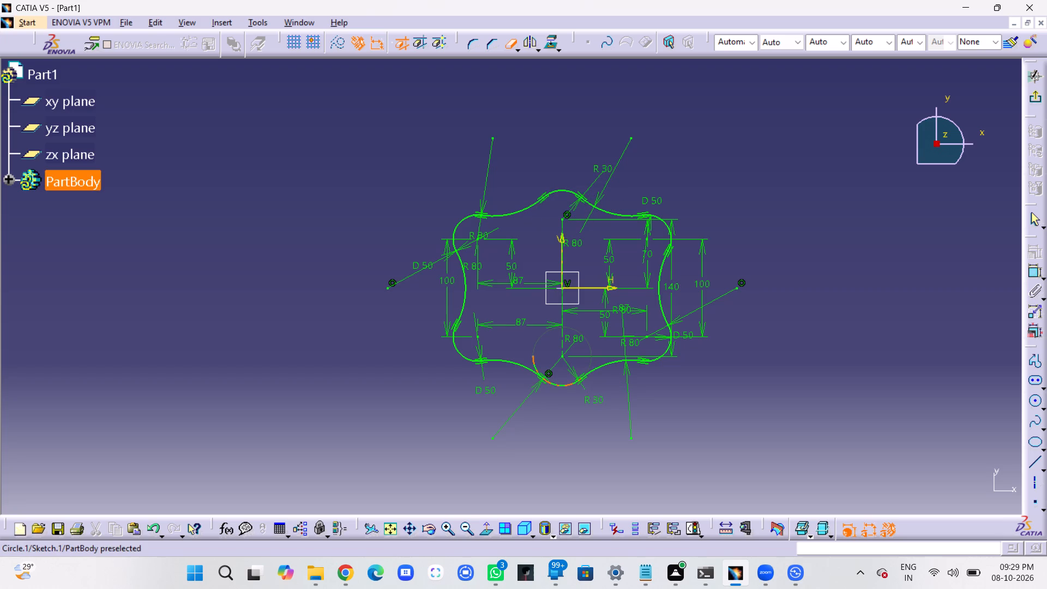
left_click(533, 360)
left_click(742, 260)
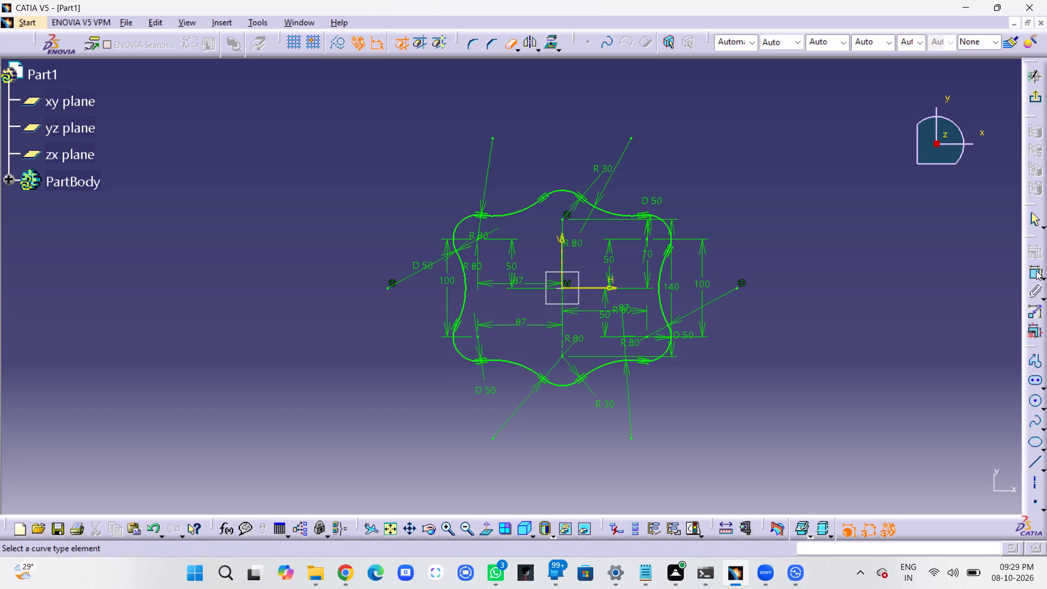
Exit the sketch and pad the closed outline with a length of 15 mm.
left_click(1036, 102)
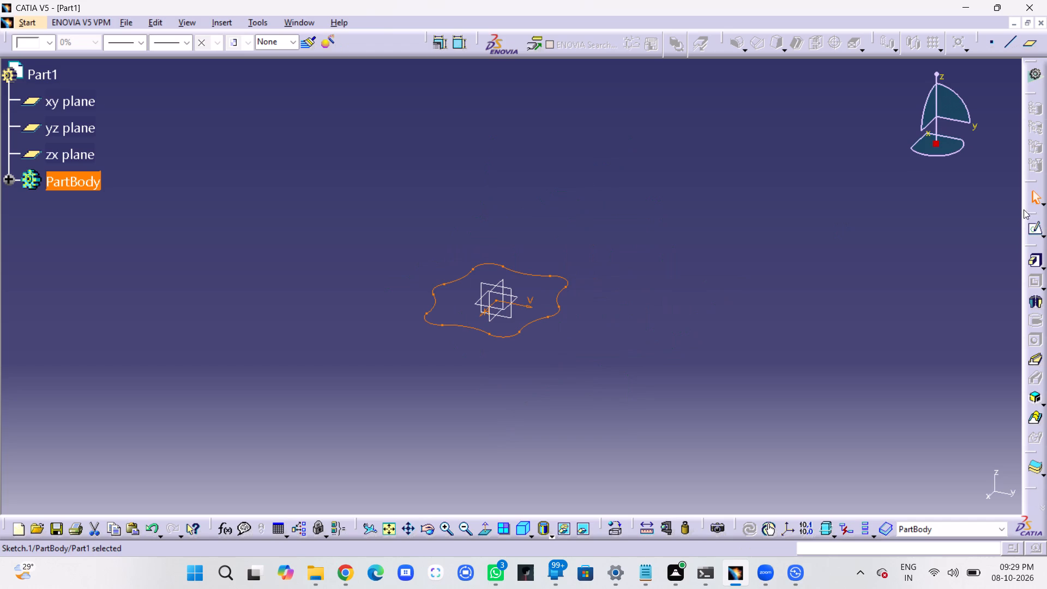
left_click(1033, 261)
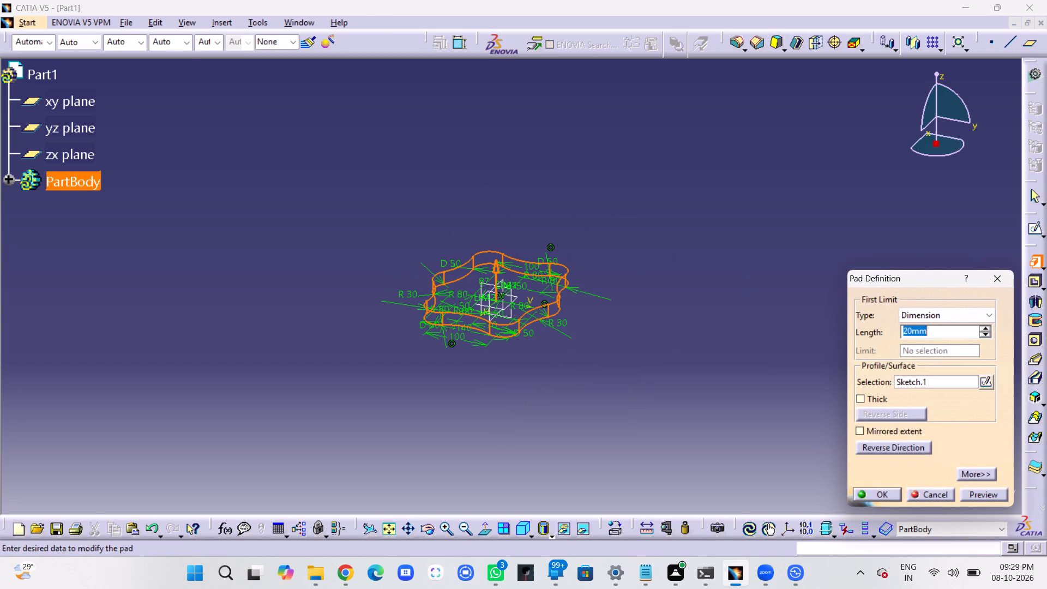
type("15")
key("Return")
left_click(817, 254)
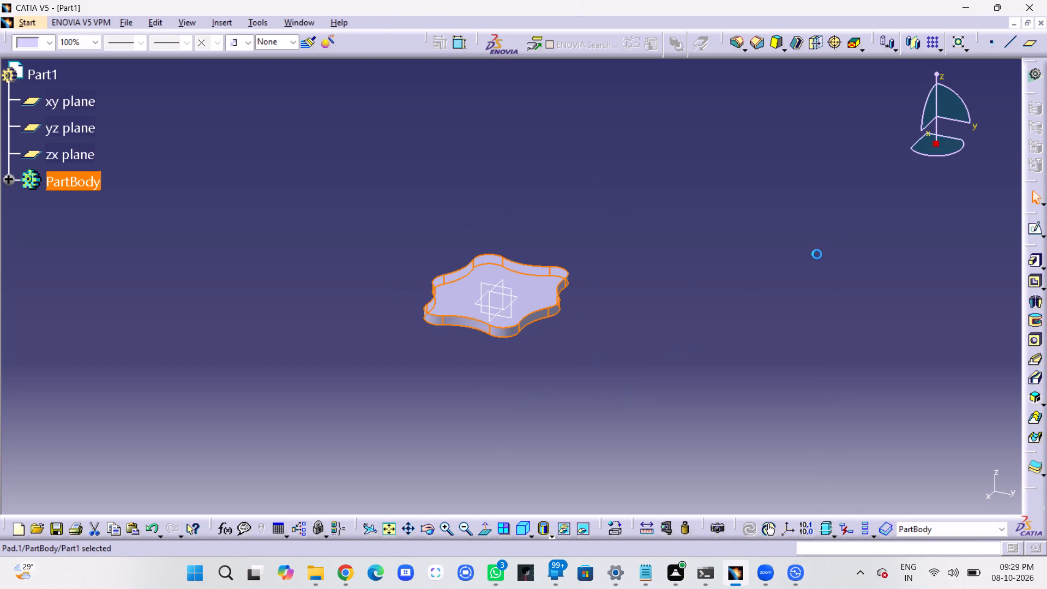
Edit the pad to reverse its extrusion direction, so it extends below the xy plane.
double_click(520, 294)
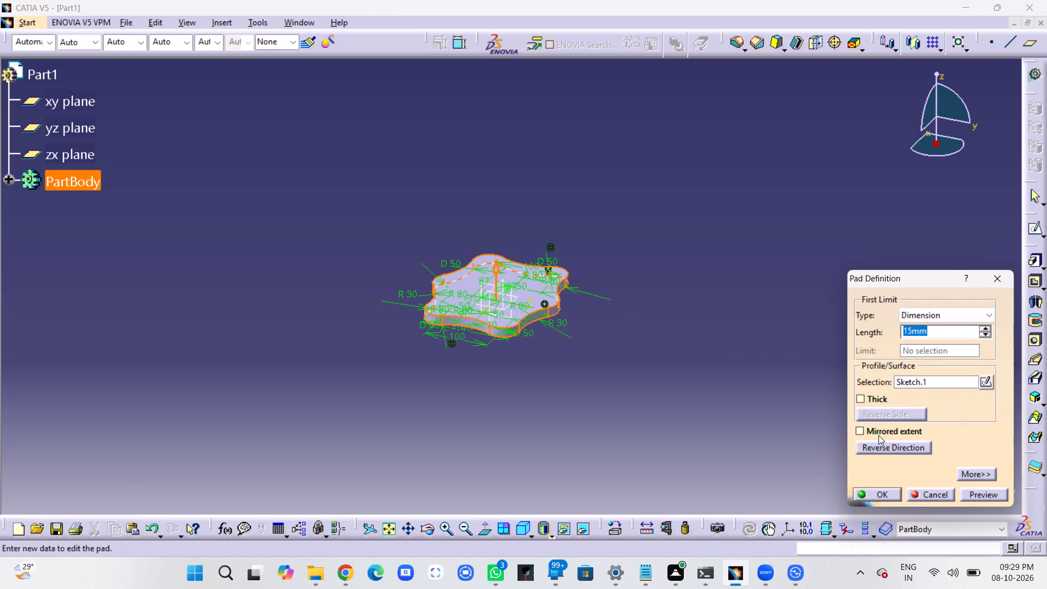
left_click(877, 448)
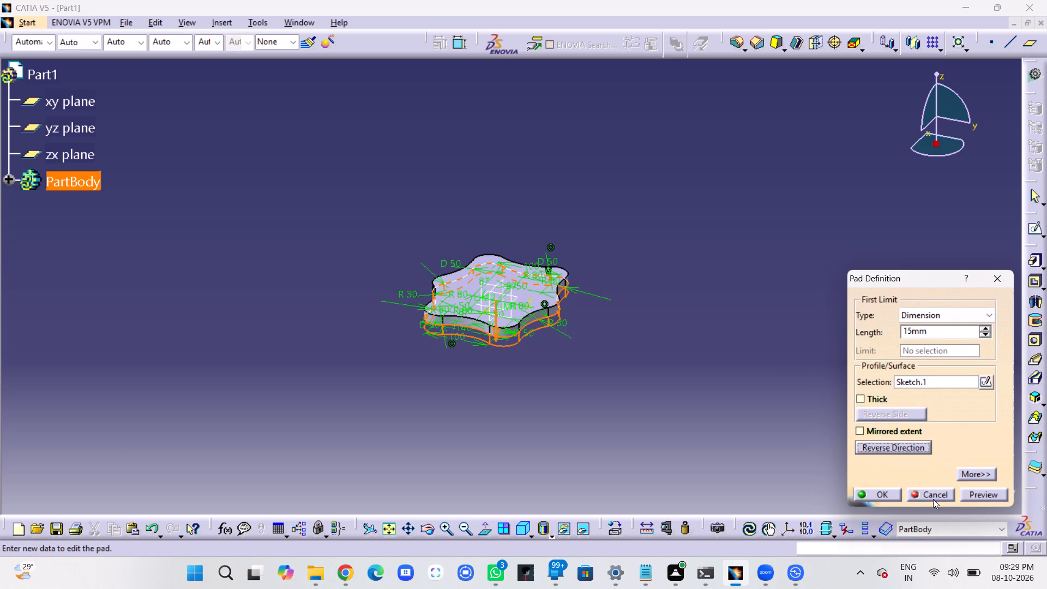
left_click(984, 495)
left_click(883, 492)
left_click(754, 424)
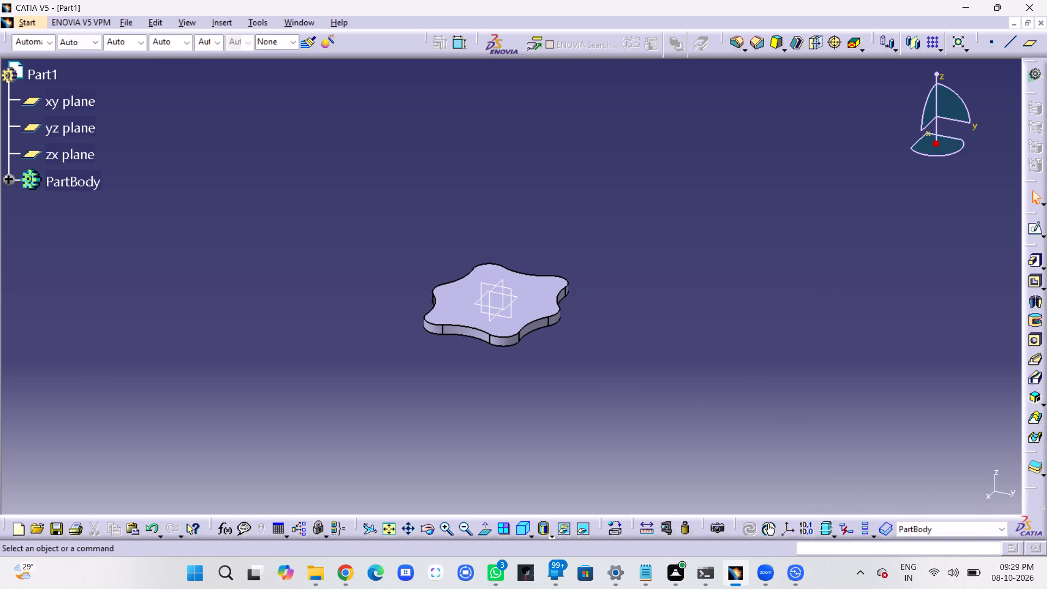
Open a new sketch on the xy plane.
middle_click_drag(553, 336, 480, 266)
right_click_drag(553, 336, 480, 266)
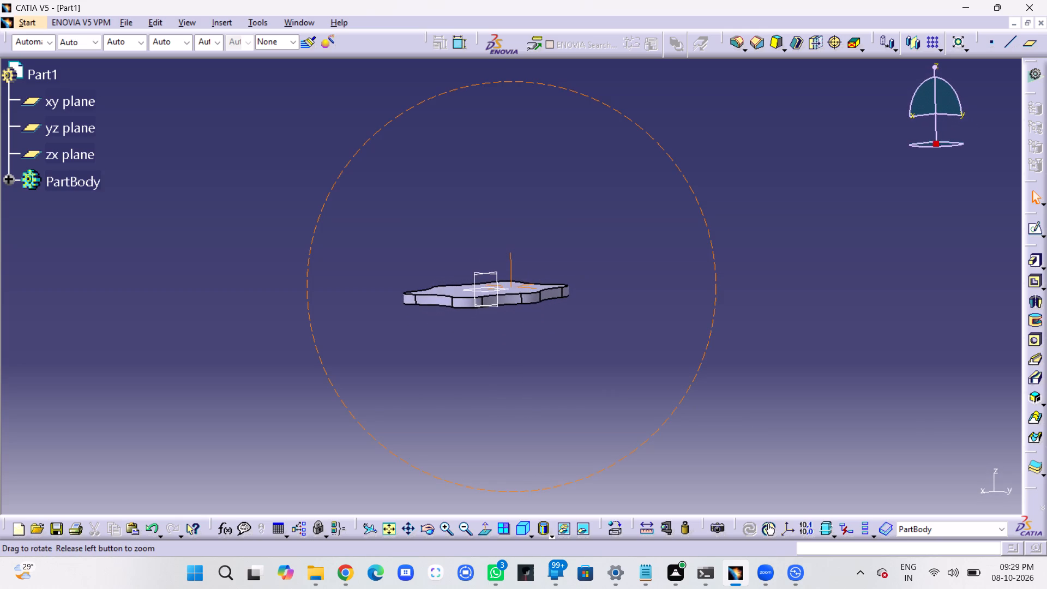
middle_click_drag(480, 266, 525, 321)
right_click_drag(480, 266, 525, 321)
middle_click(525, 321)
left_click(499, 261)
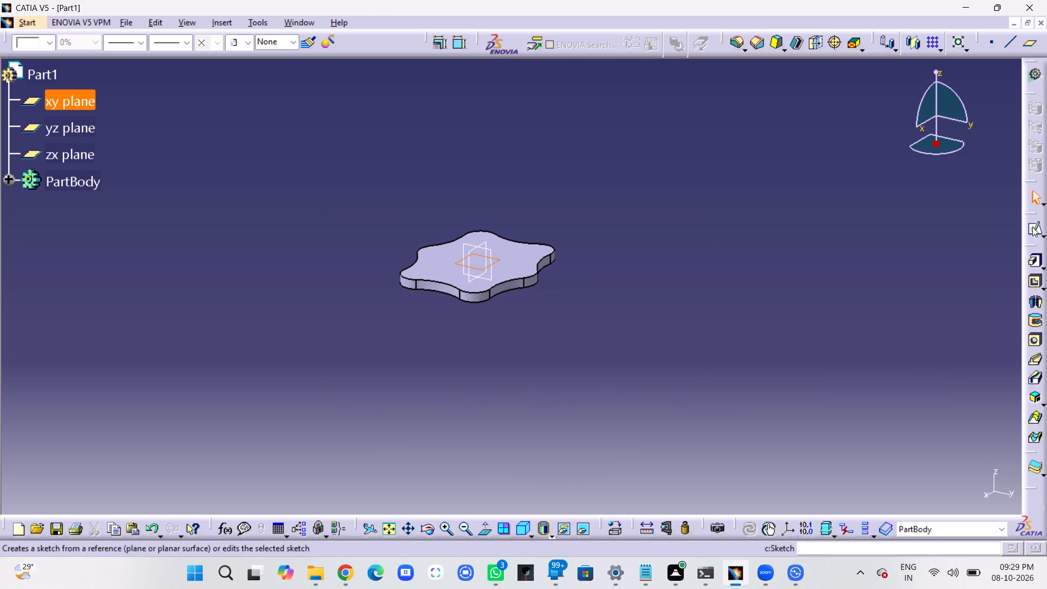
left_click(1033, 227)
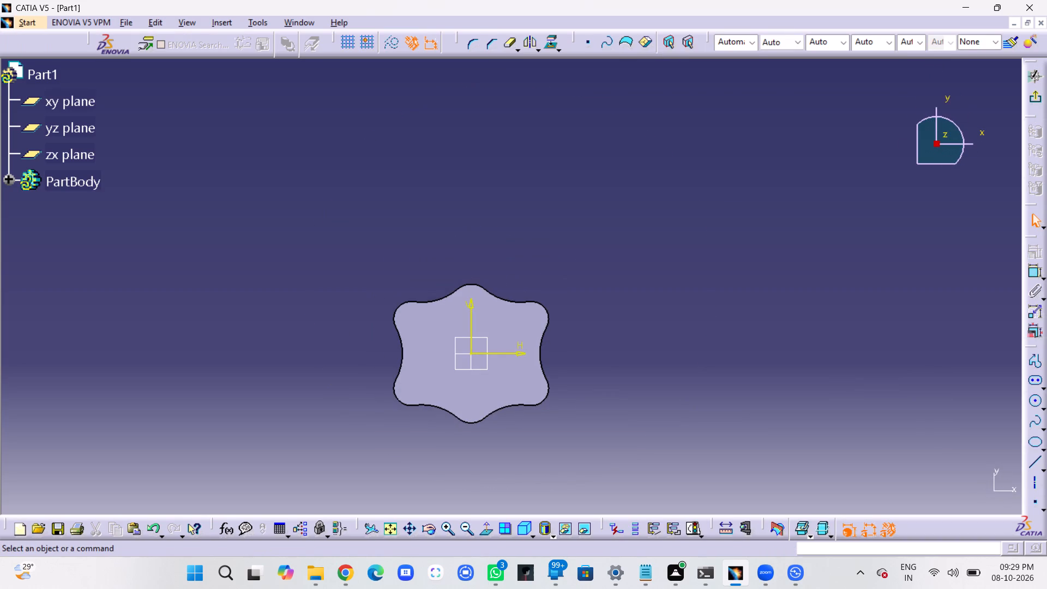
Sketch a vertical elongated hole along the V axis, with its upper centre about 61 mm above the origin and radius about 20 mm.
middle_click_drag(596, 369, 820, 239)
right_click(809, 284)
middle_click_drag(844, 274, 816, 277)
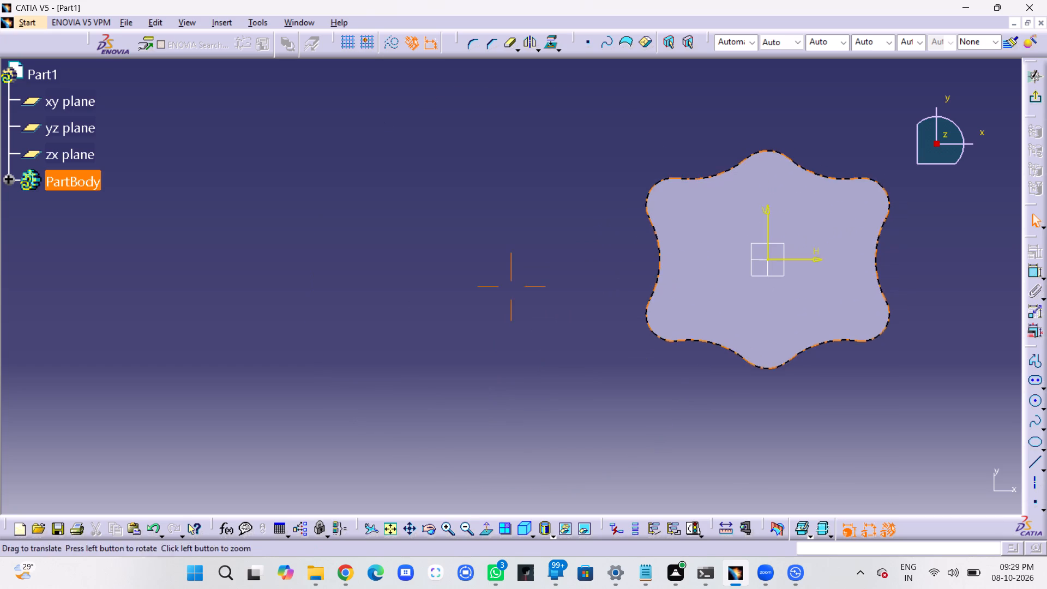
middle_click_drag(816, 277, 631, 261)
right_click(622, 294)
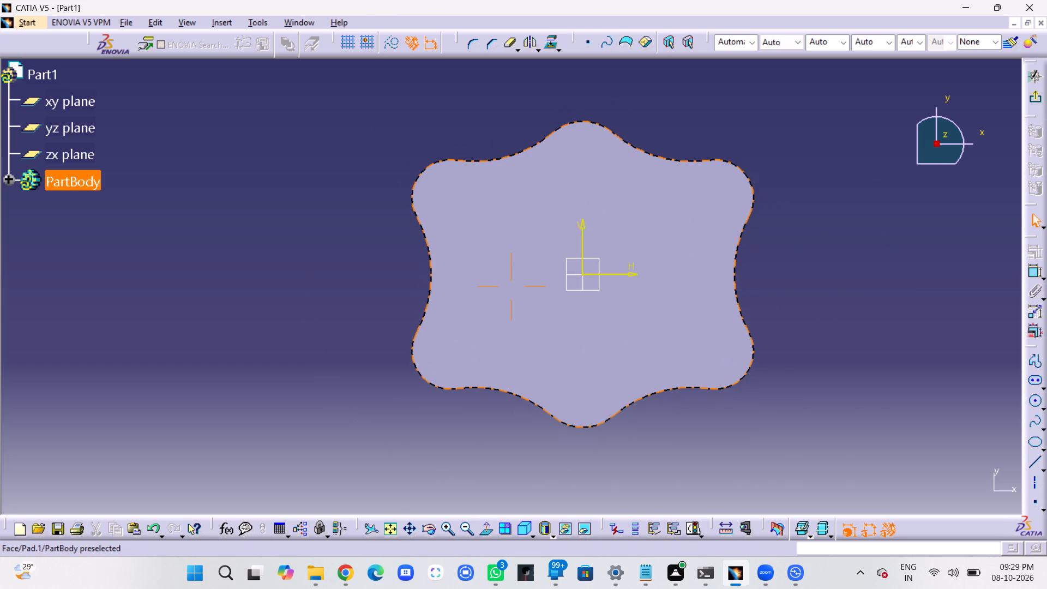
middle_click_drag(631, 261, 631, 256)
left_click(914, 244)
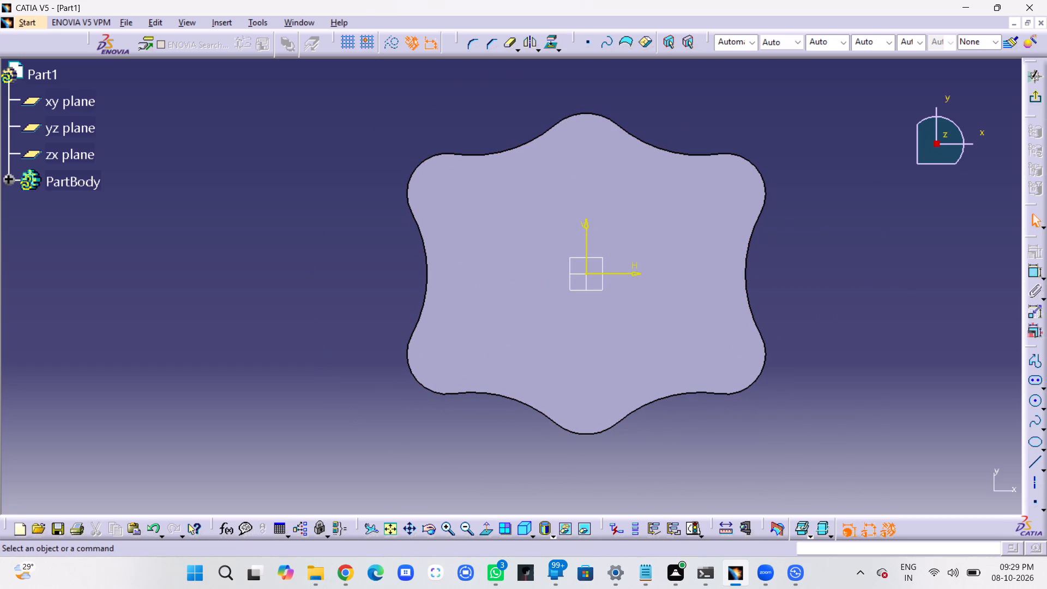
middle_click_drag(911, 244, 893, 244)
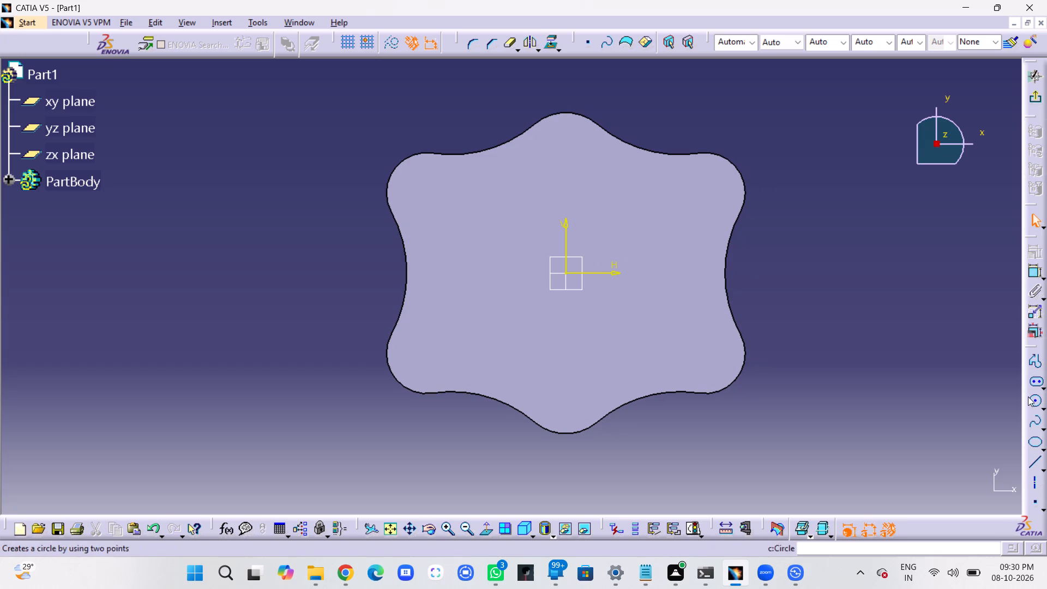
left_click(1037, 381)
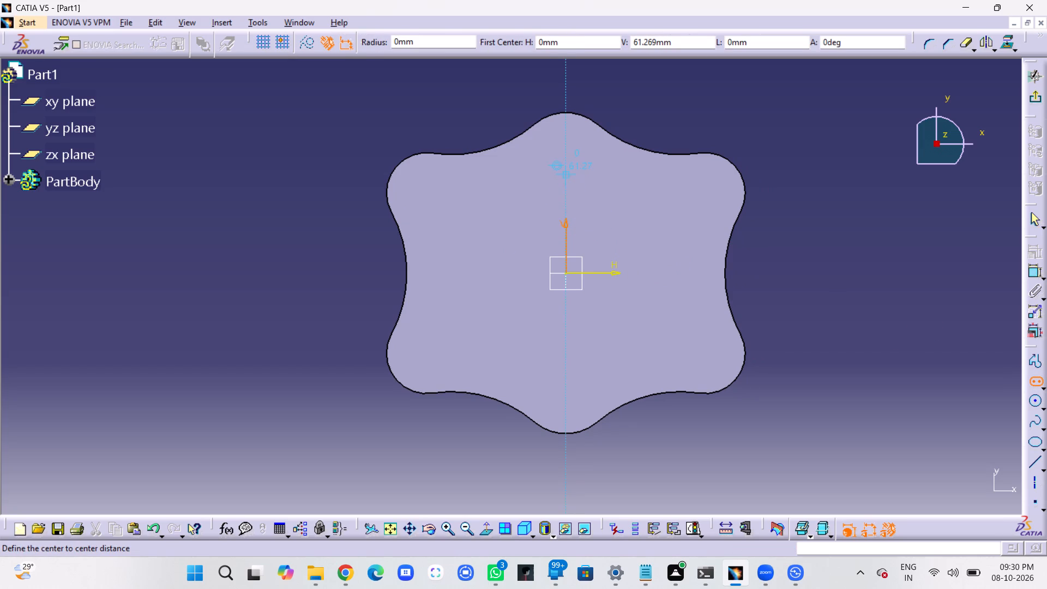
left_click(565, 173)
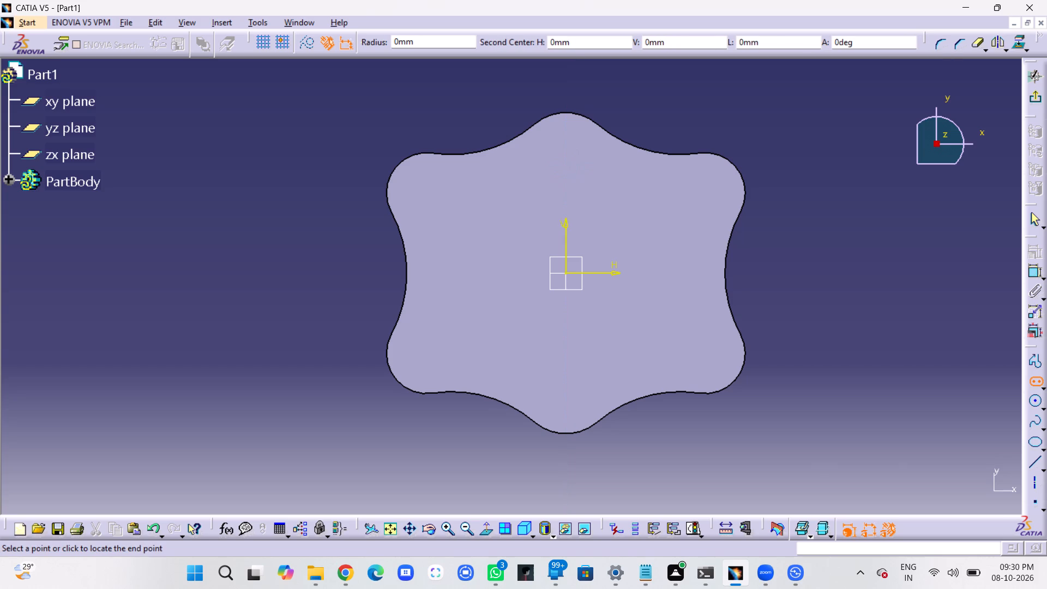
left_click(568, 382)
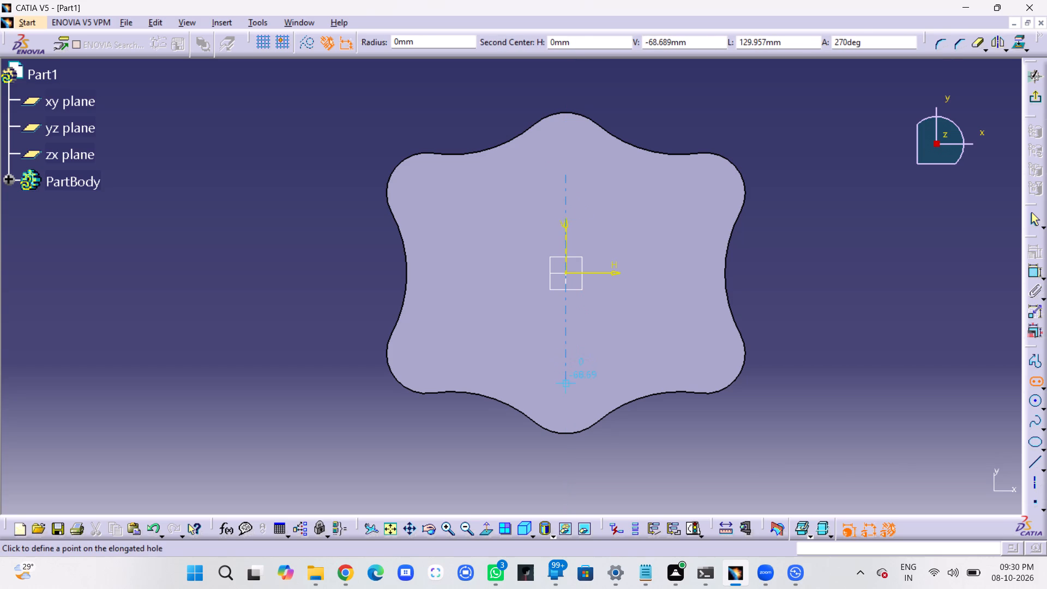
left_click(590, 404)
left_click(803, 302)
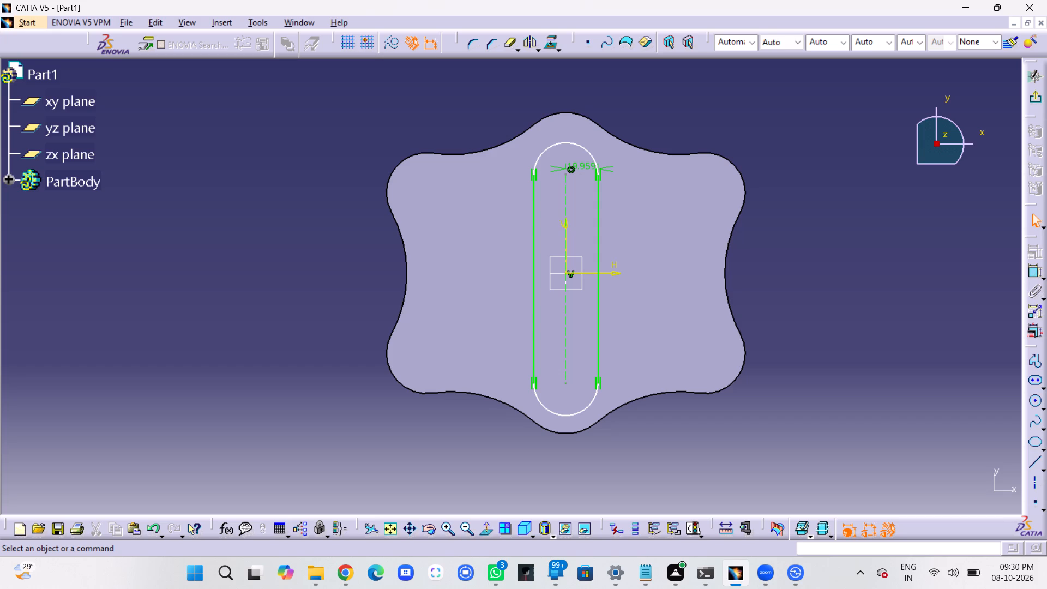
left_click(803, 302)
Delete the automatic dimension on the new elongated profile.
left_click(577, 166)
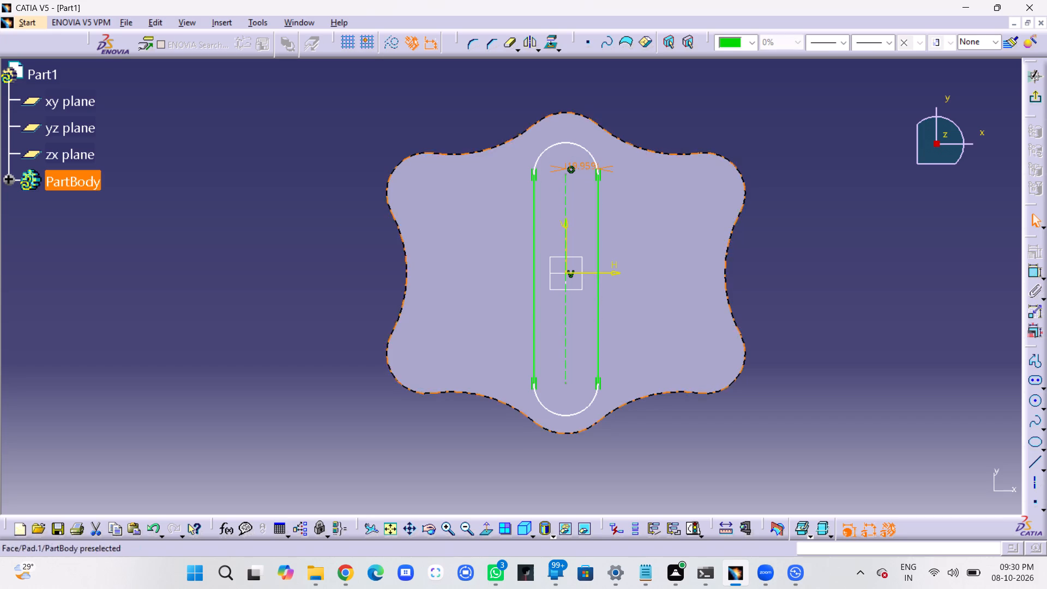
key("Delete")
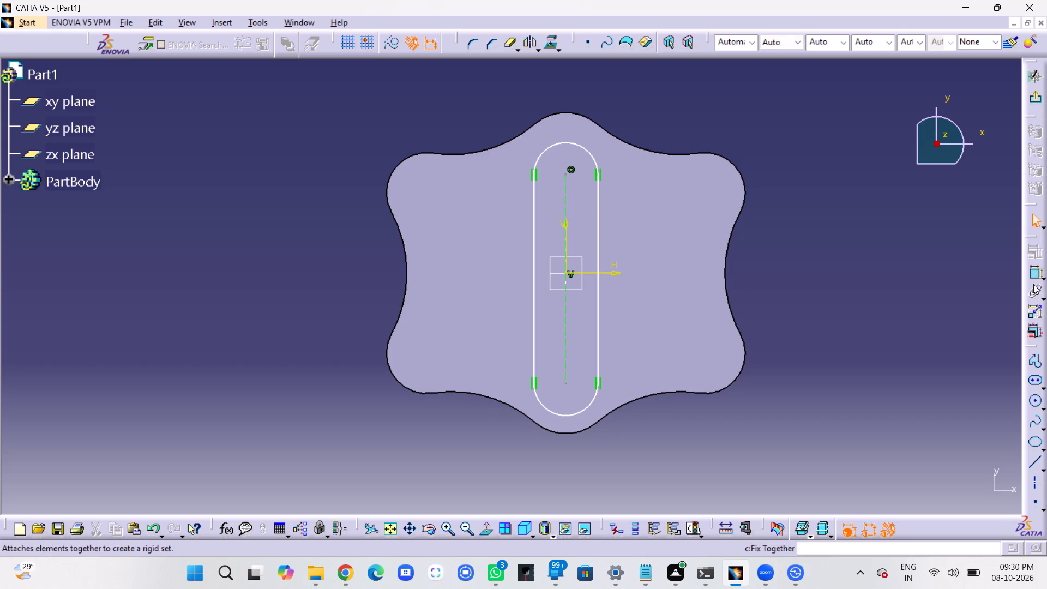
Dimension the radius of the elongated profile's upper arc and set it to 30 mm.
left_click(1034, 270)
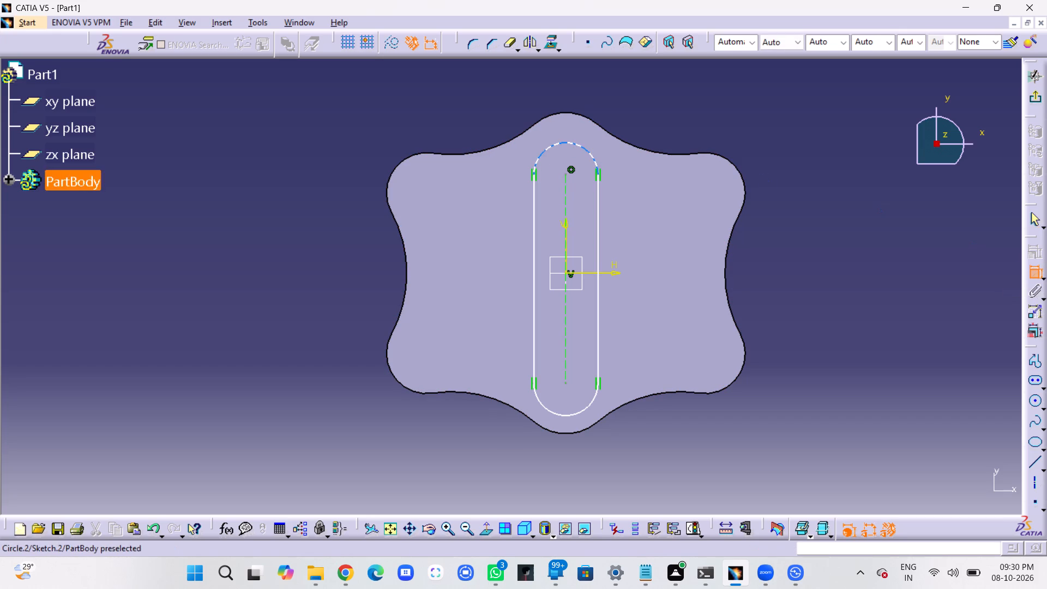
left_click(579, 148)
left_click(681, 111)
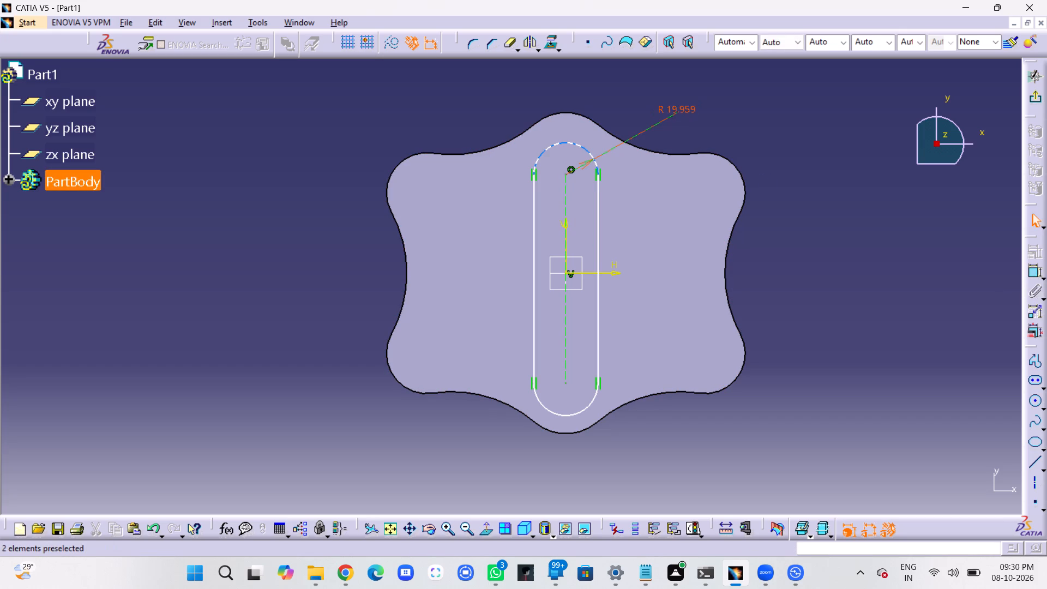
double_click(693, 105)
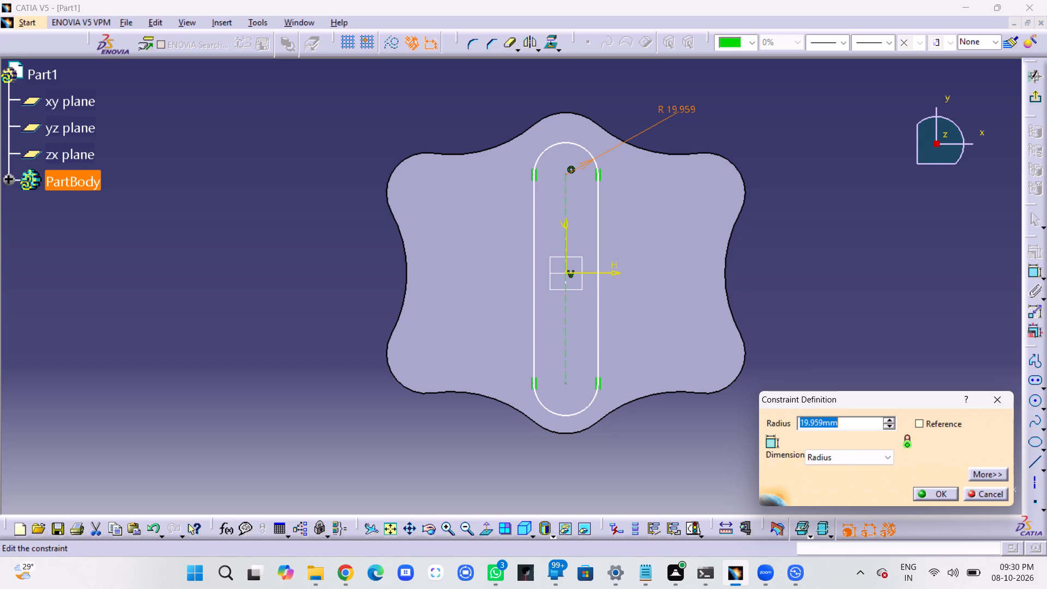
type("30")
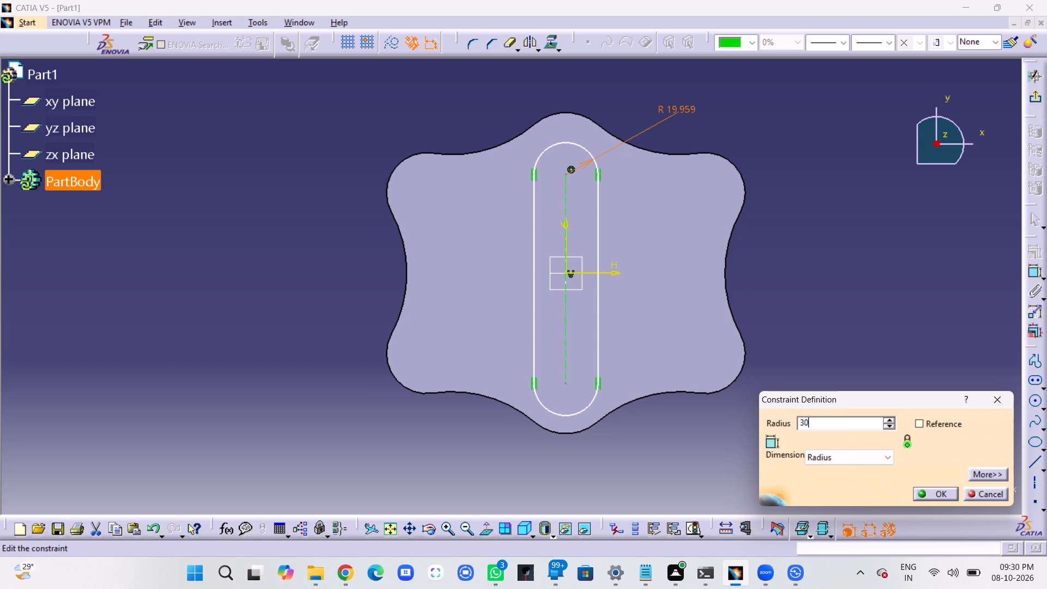
key("Return")
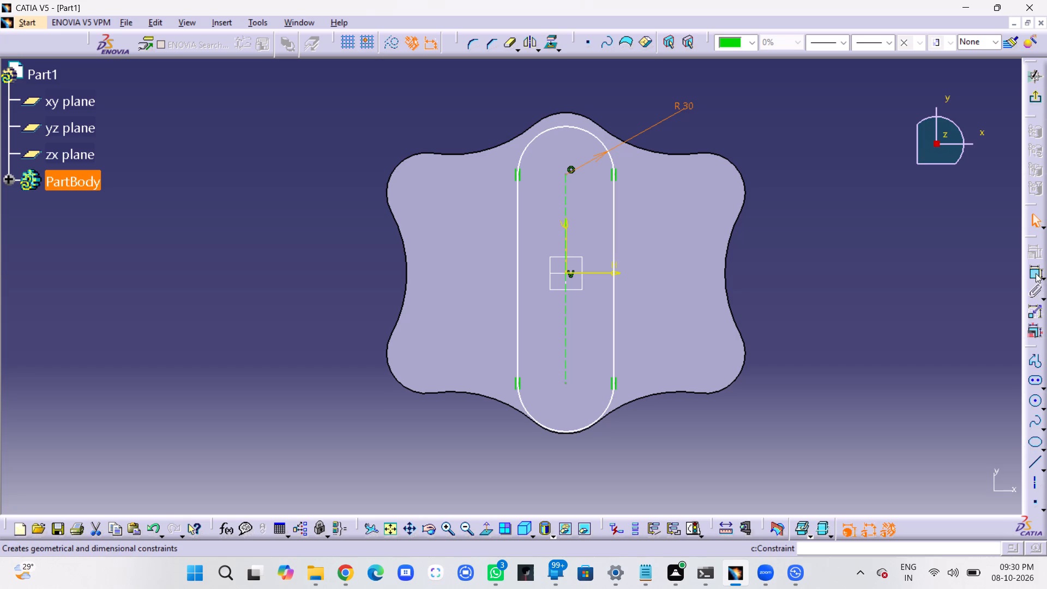
Open the Constraint Definition options for the elongated profile's lower arc and the pad's bottom rounded edge.
left_click(581, 427)
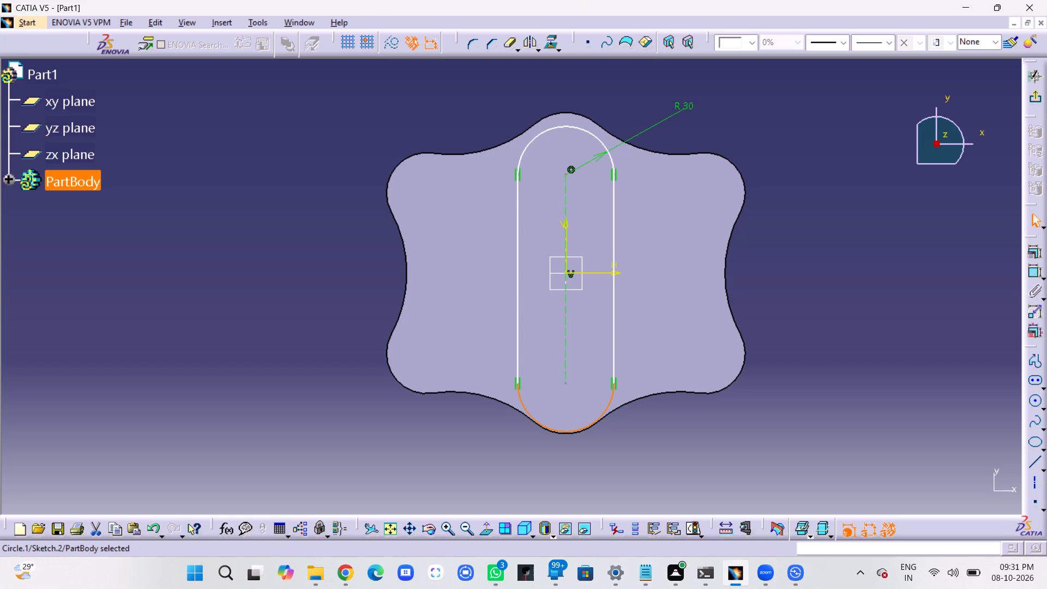
left_click(580, 436, "ctrl")
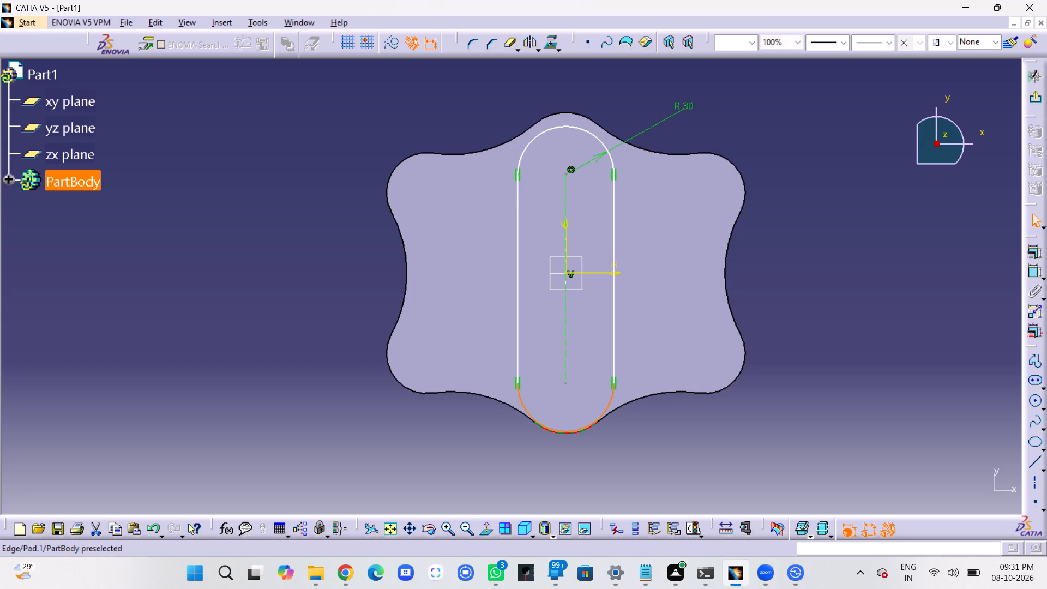
left_click(1035, 255)
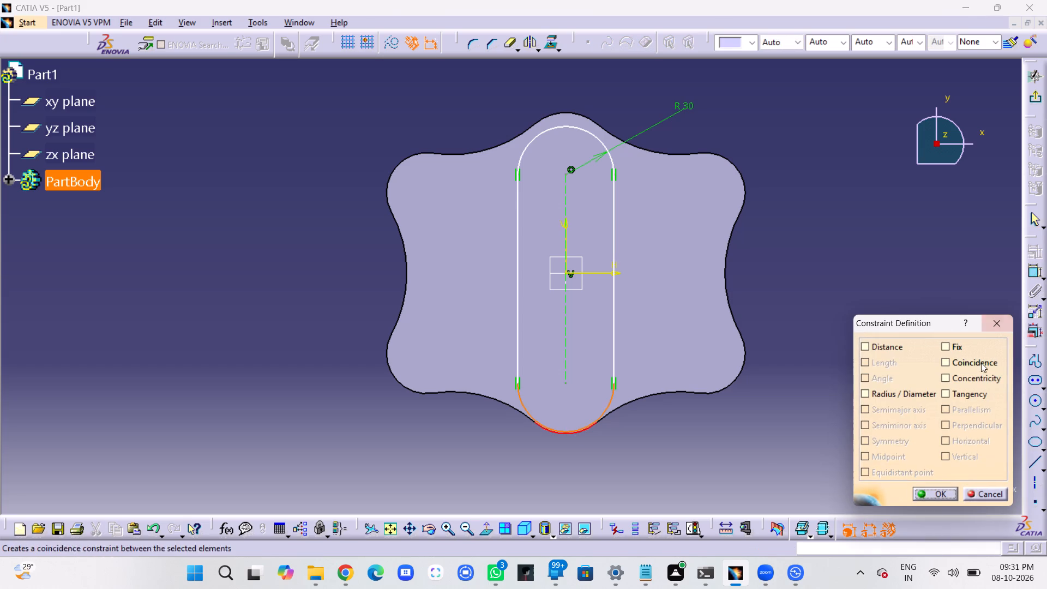
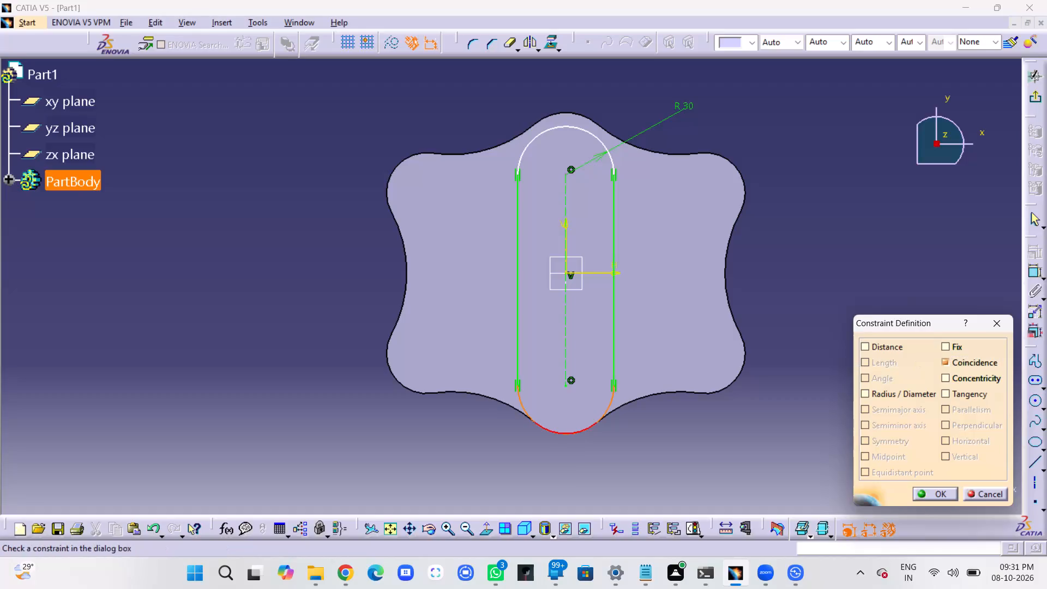
Apply a coincidence constraint between the elongated profile's lower arc and the pad's bottom rounded edge.
left_click(813, 360)
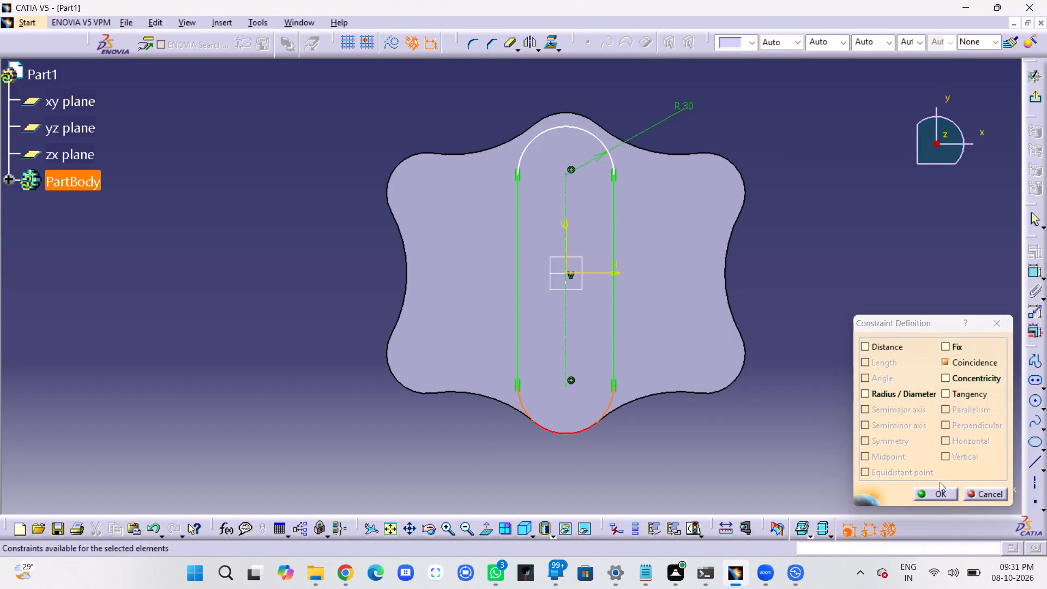
left_click(940, 490)
left_click(861, 443)
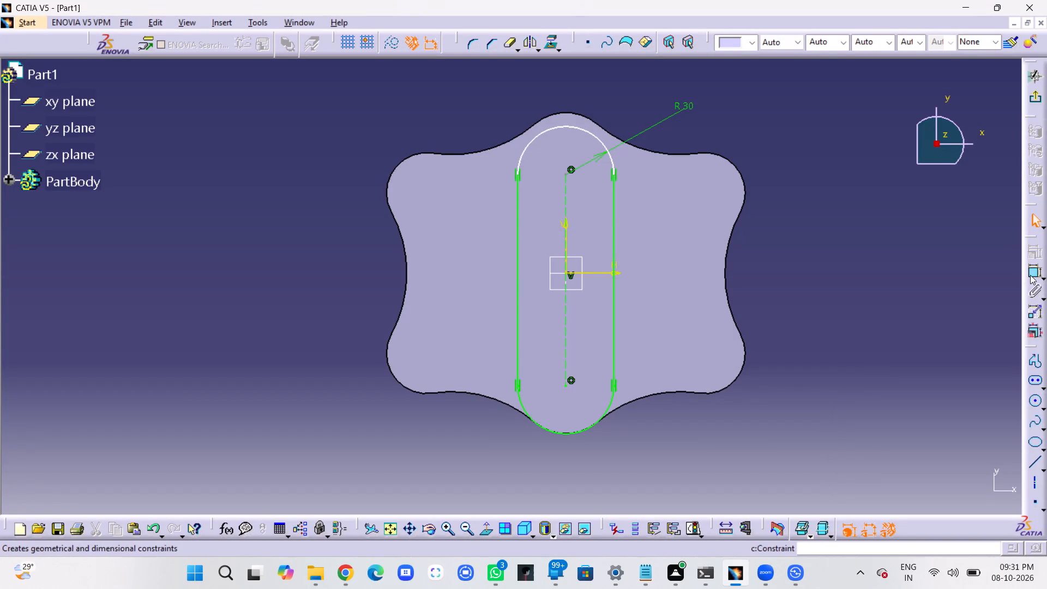
Constrain the elongated profile's upper arc to be concentric with the pad's top rounded edge.
left_click(574, 129, "ctrl")
left_click(583, 118, "ctrl")
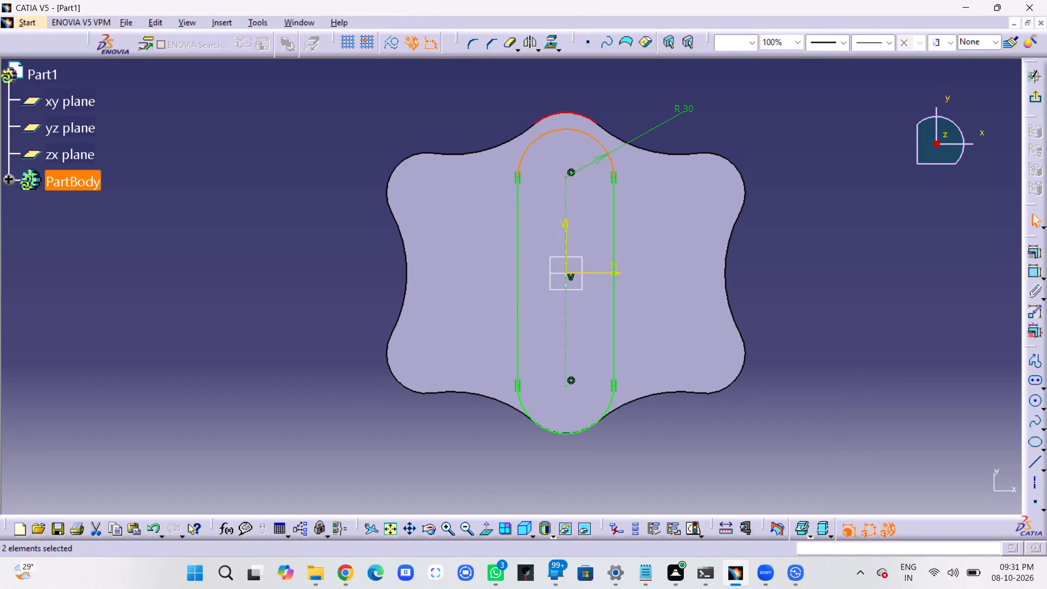
left_click(1034, 250)
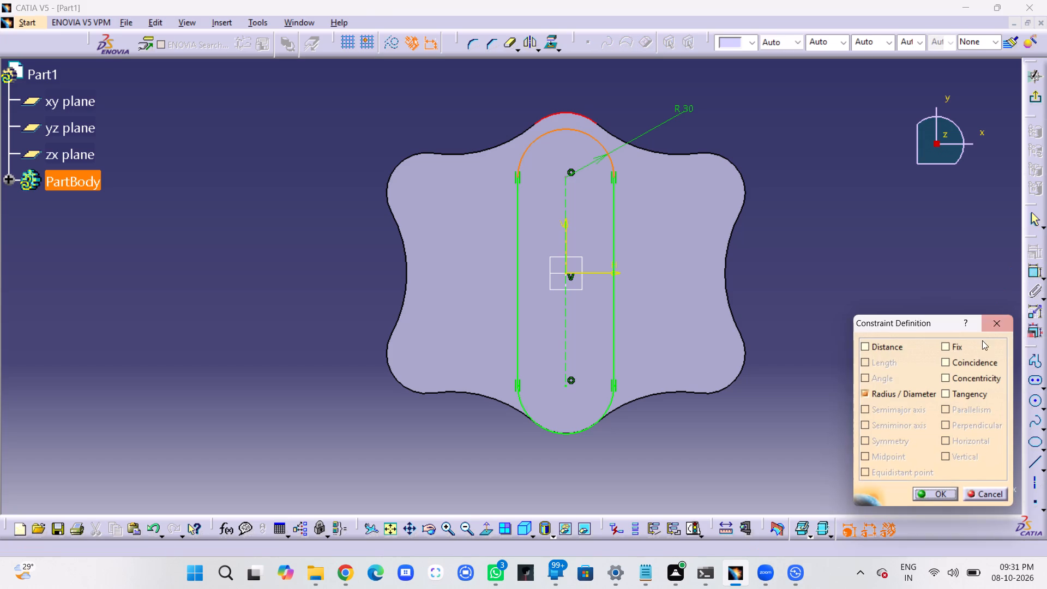
left_click(974, 362)
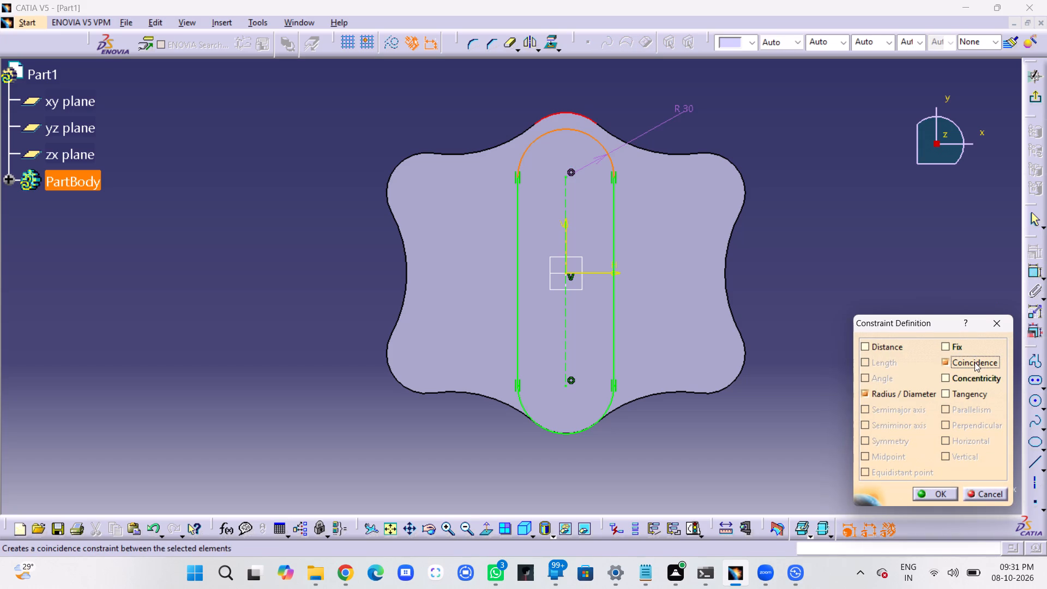
left_click(946, 359)
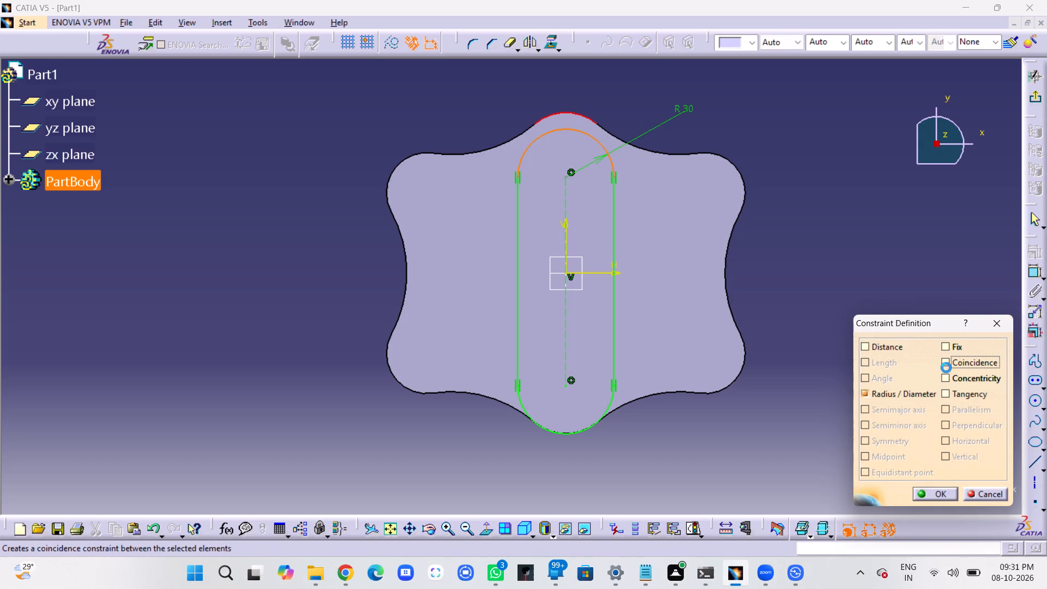
left_click(945, 375)
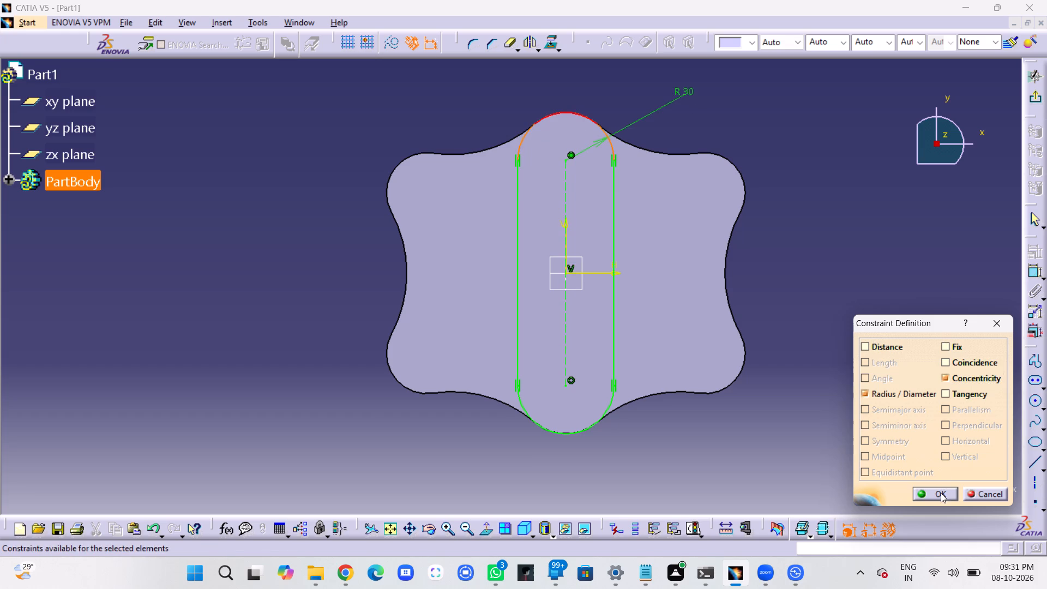
left_click(941, 493)
left_click(827, 303)
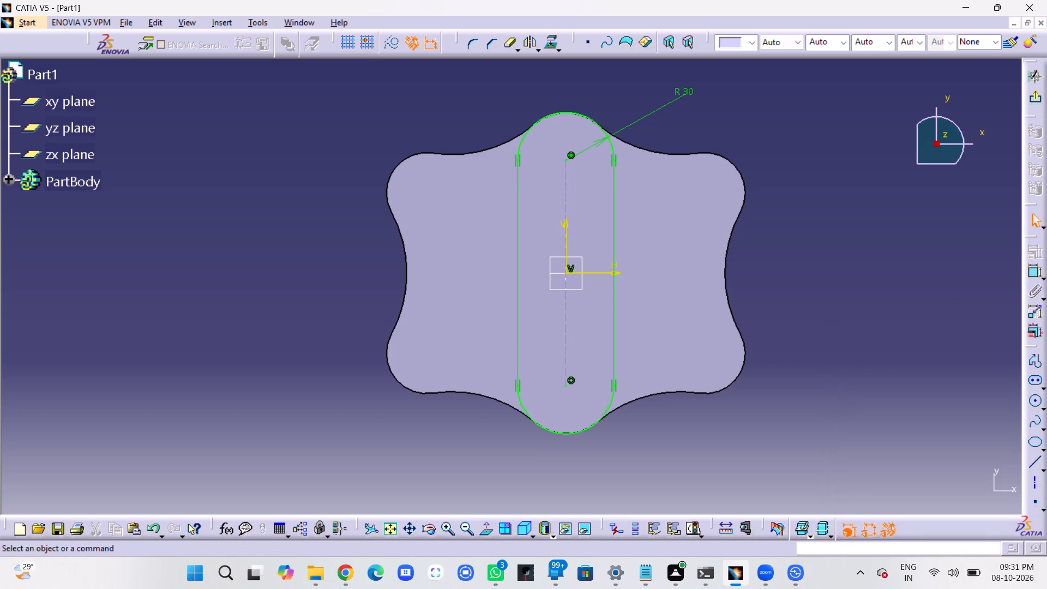
Examine how the elongated profile's lower and upper arcs line up with the pad's rounded edges.
left_click(594, 425, "ctrl")
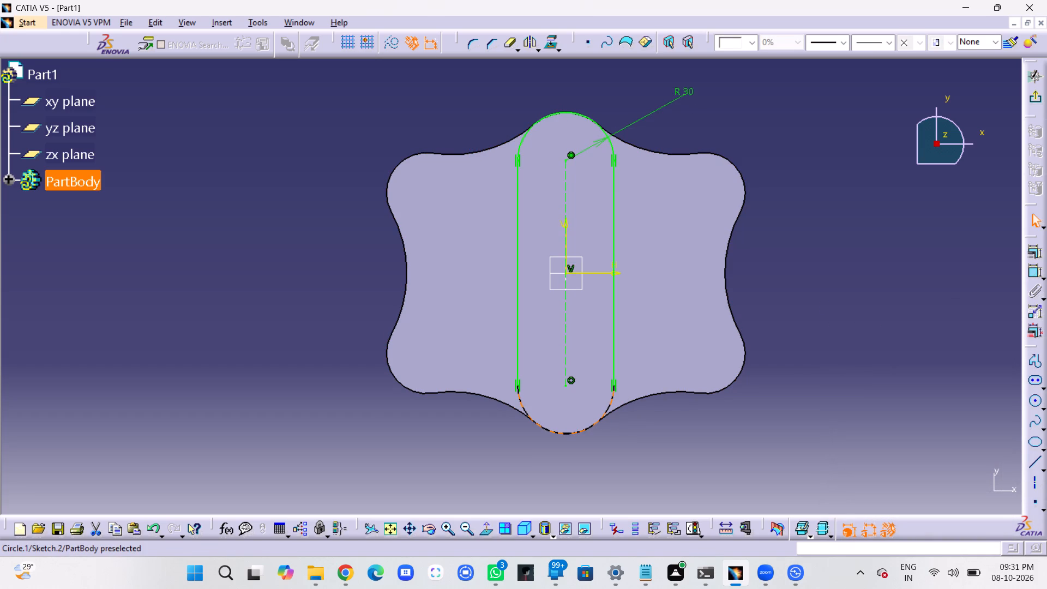
left_click(605, 438)
middle_click_drag(678, 429, 676, 339)
right_click(678, 429)
middle_click_drag(648, 430, 645, 250)
middle_click_drag(645, 231, 645, 224)
middle_click_drag(645, 220, 645, 129)
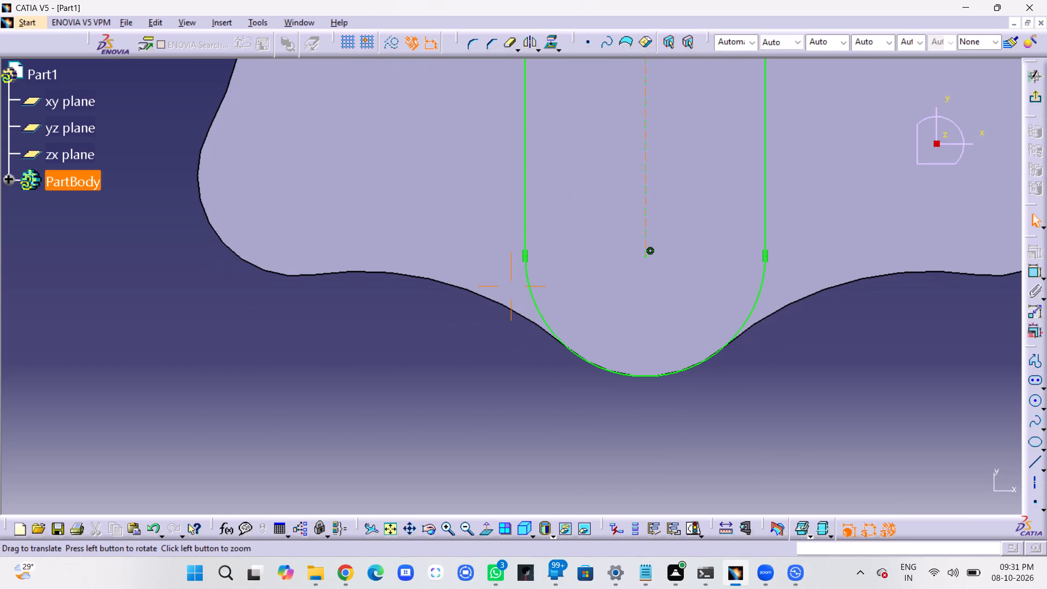
middle_click_drag(645, 129, 603, 588)
middle_click_drag(577, 247, 574, 380)
right_click(574, 380)
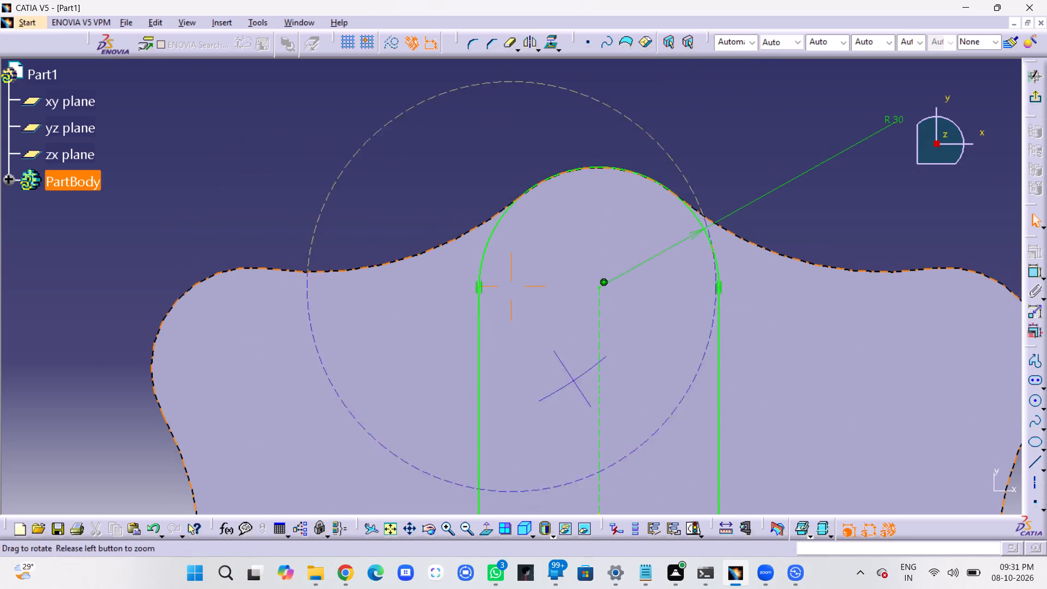
middle_click_drag(574, 380, 584, 319)
middle_click_drag(676, 108, 676, 109)
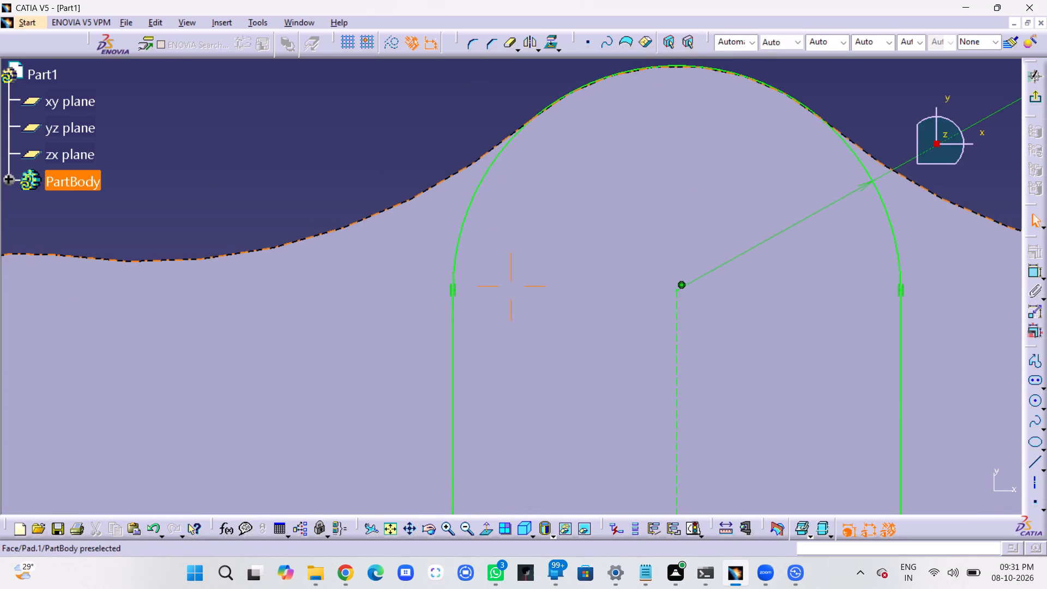
middle_click_drag(676, 109, 702, 279)
right_click(676, 109)
middle_click_drag(789, 308, 828, 195)
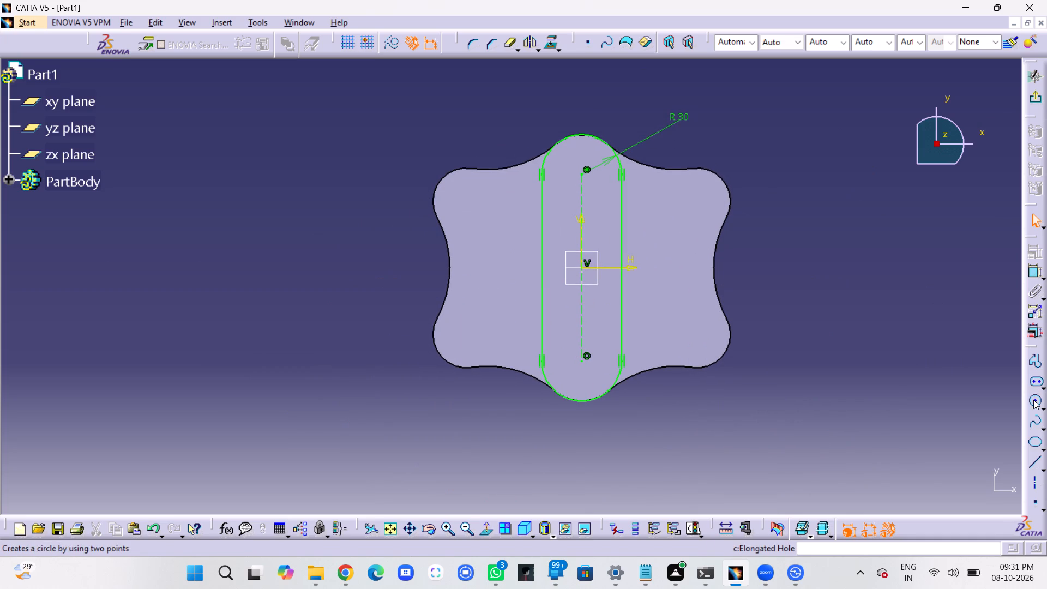
Sketch an inner vertical elongated hole on the outer profile's arc centres, 140 mm apart, with a radius of about 15 mm.
left_click(1034, 382)
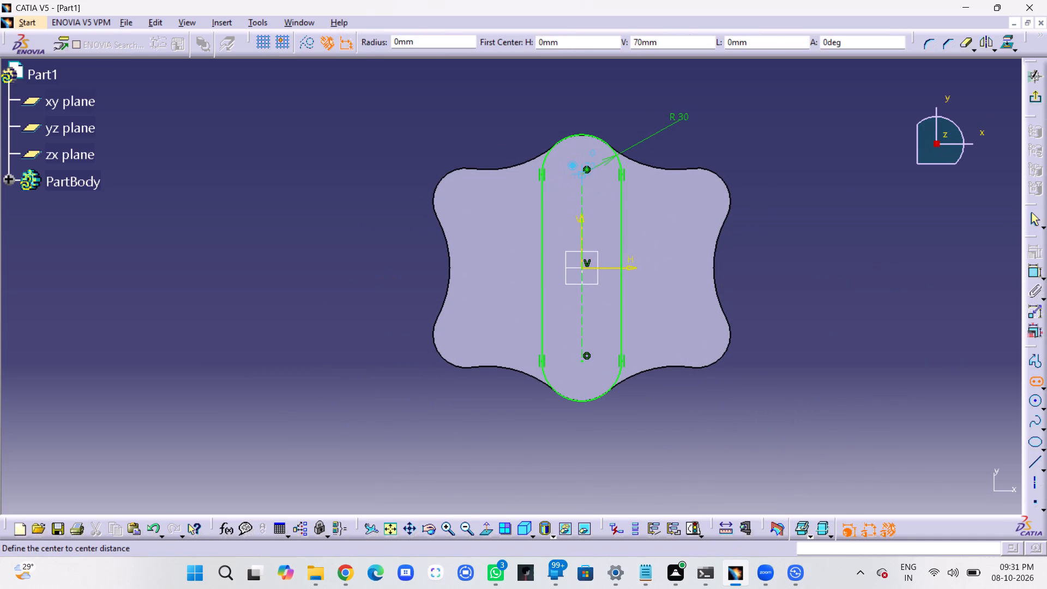
left_click(583, 174)
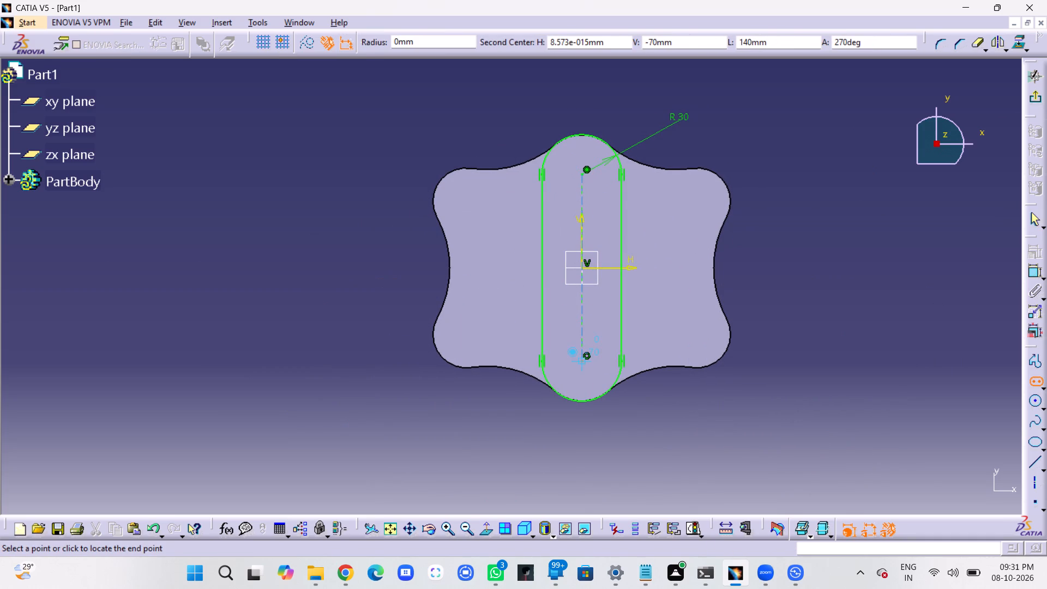
left_click(584, 363)
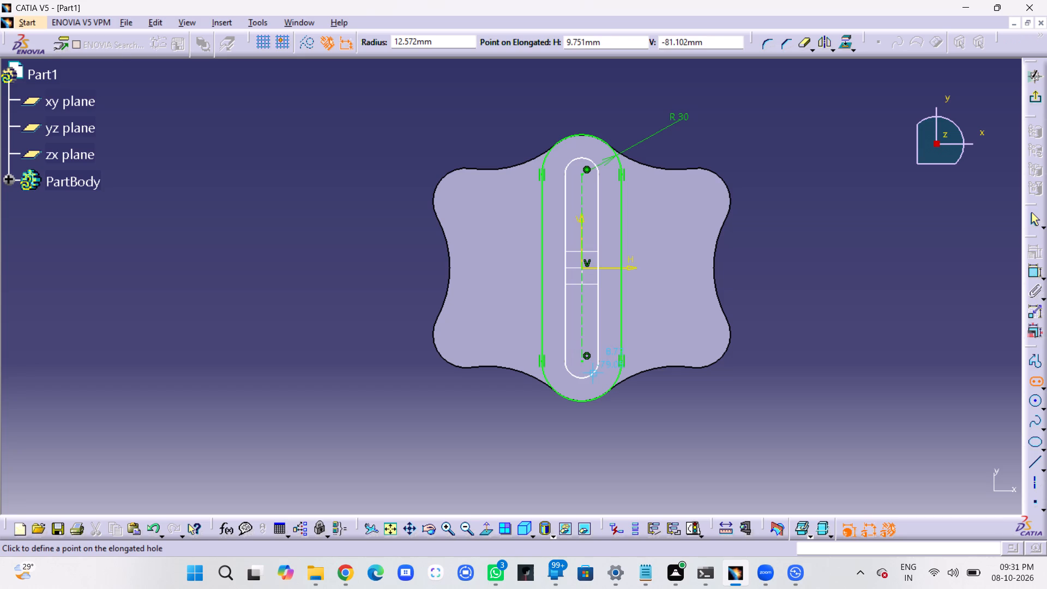
left_click(595, 376)
left_click(779, 238)
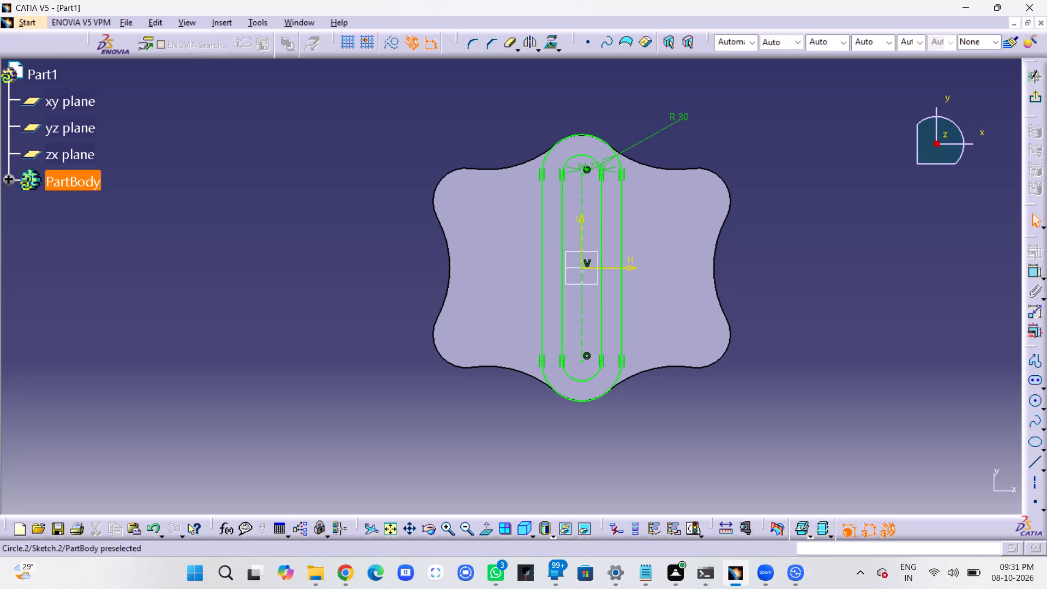
Delete the automatic dimension on the inner elongated hole.
left_click(592, 165)
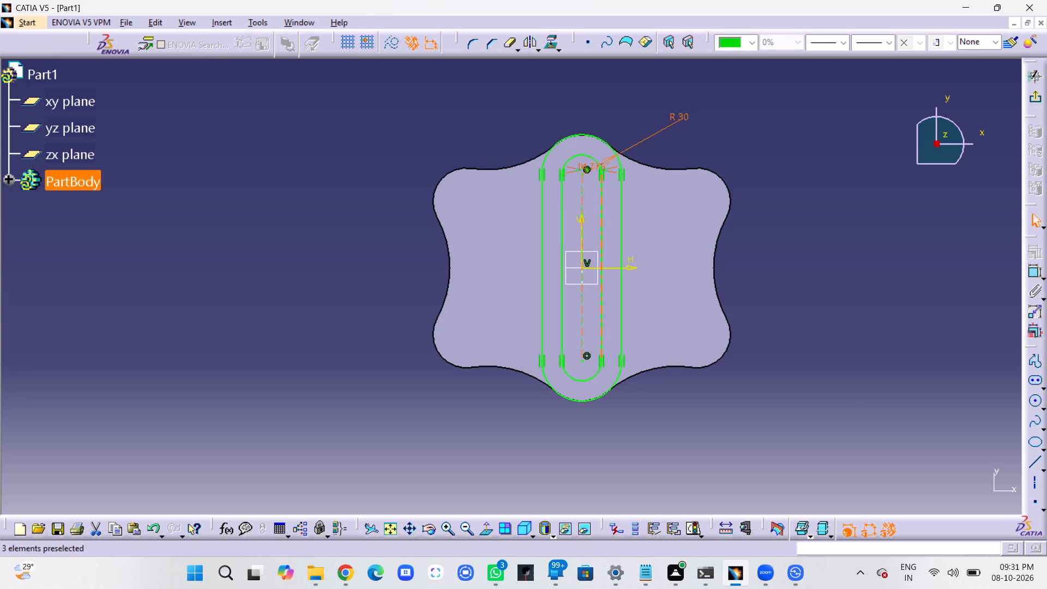
left_click(576, 168)
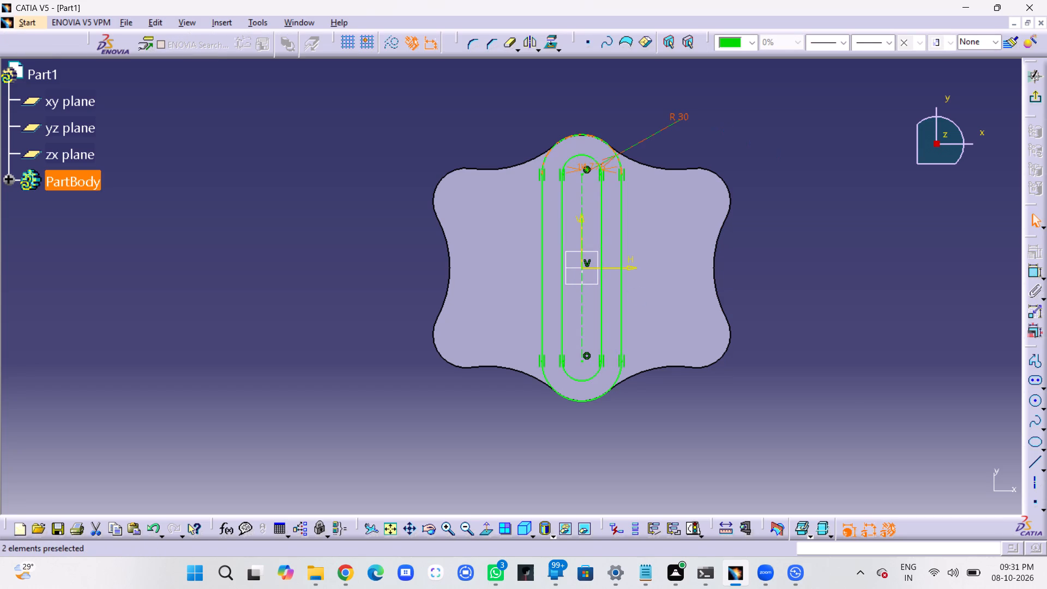
key("Delete")
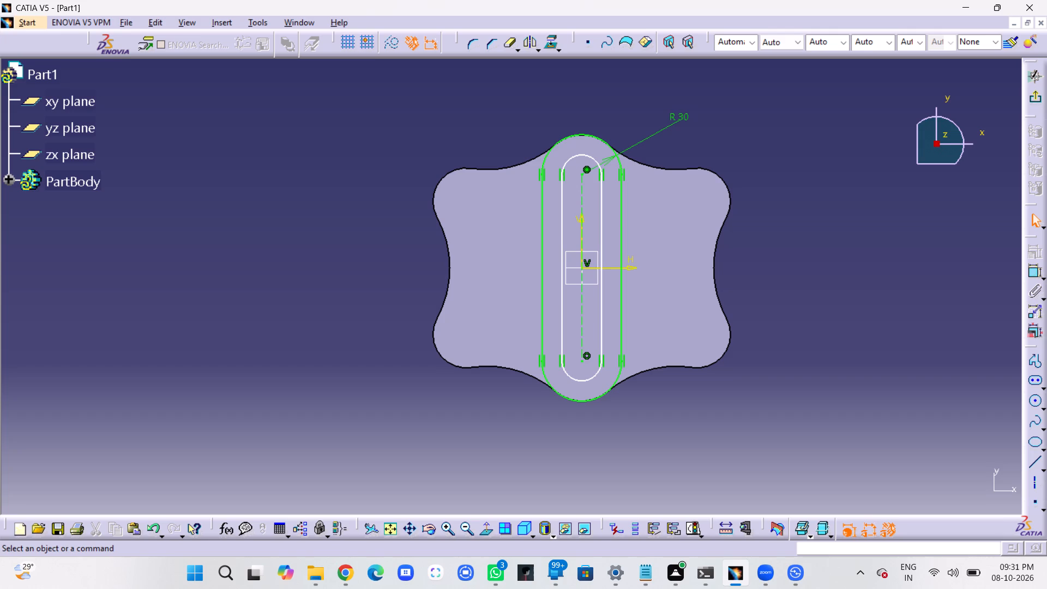
Dimension the radius of the inner elongated hole's upper arc and set it to 20 mm.
left_click(1036, 271)
left_click(592, 158)
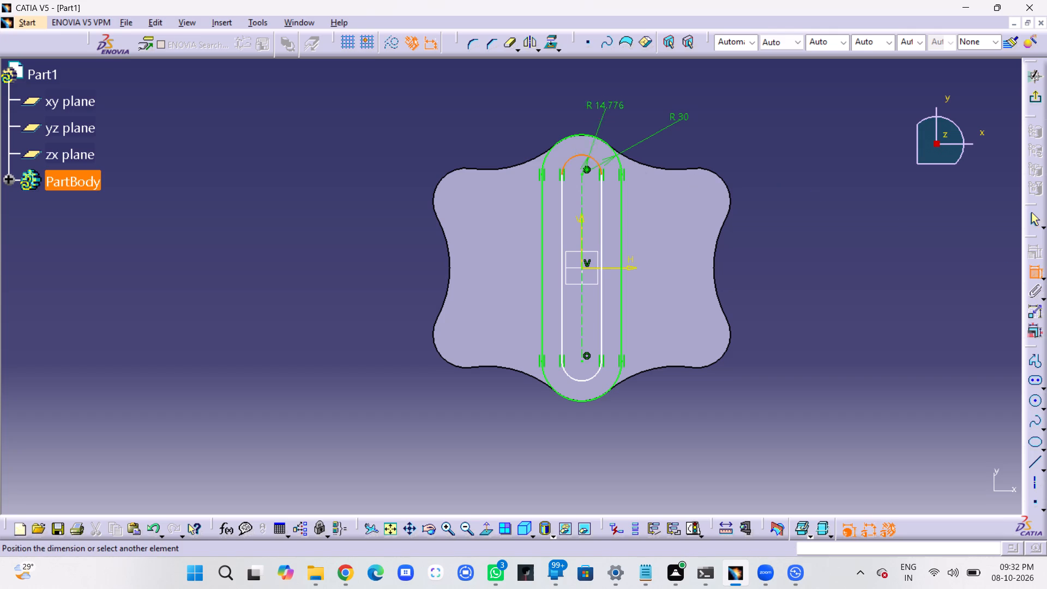
left_click(633, 109)
double_click(639, 100)
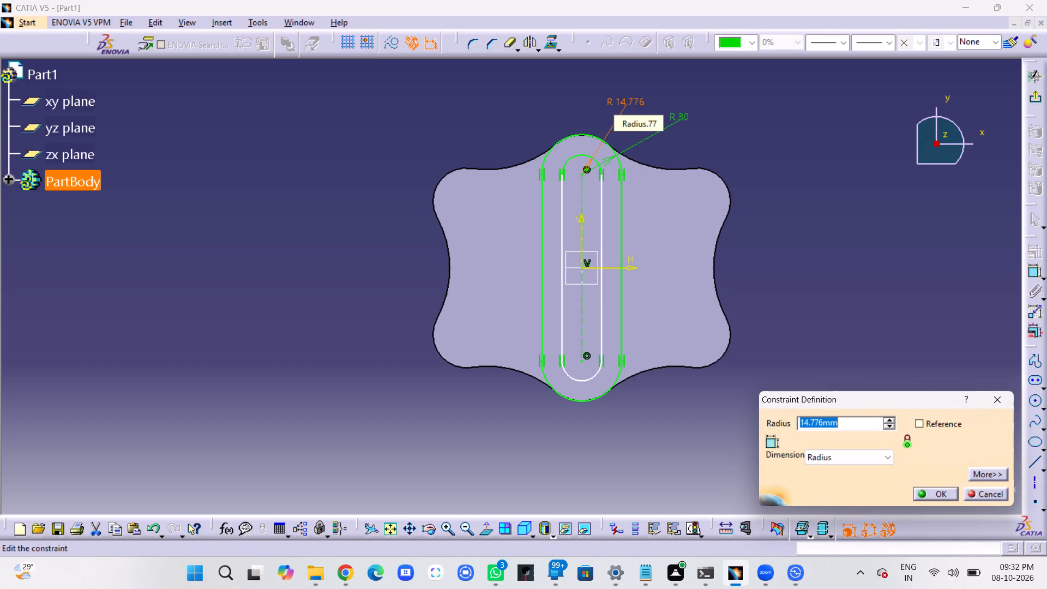
type("20")
key("Return")
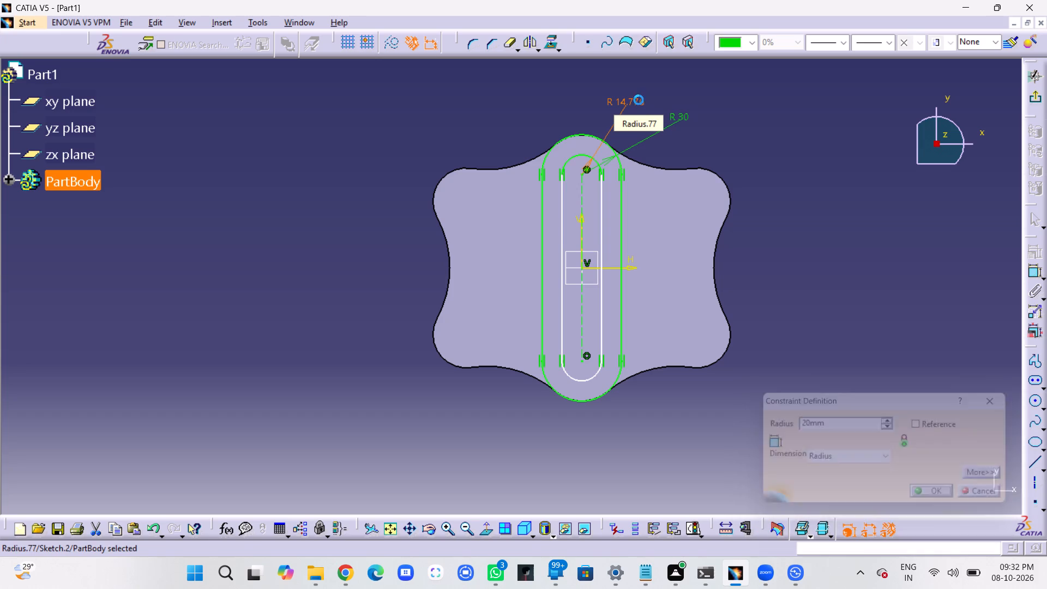
left_click(754, 109)
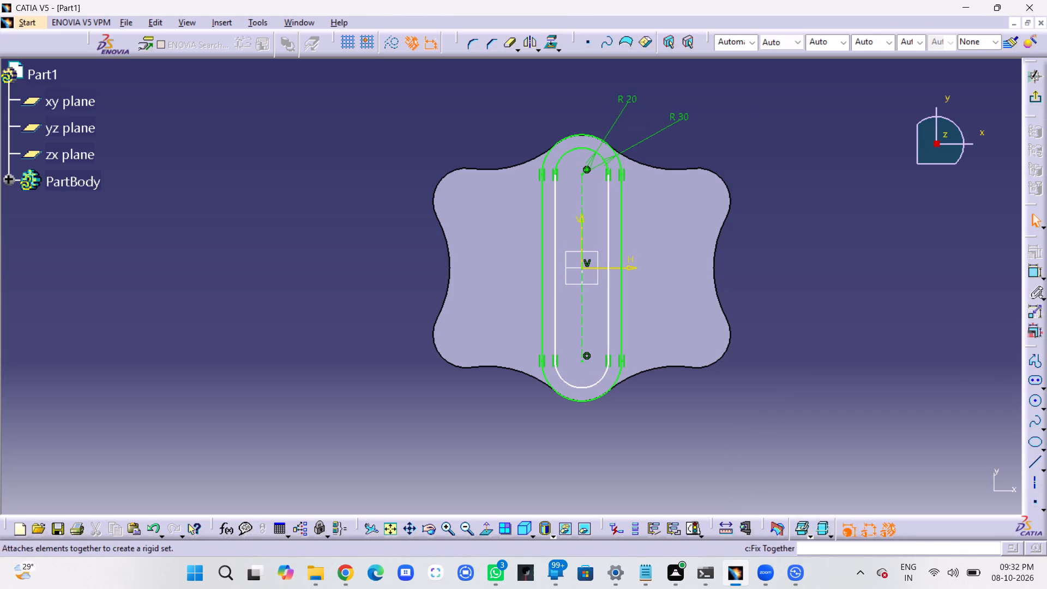
Add a radius dimension to the inner elongated hole's lower arc.
left_click(1038, 272)
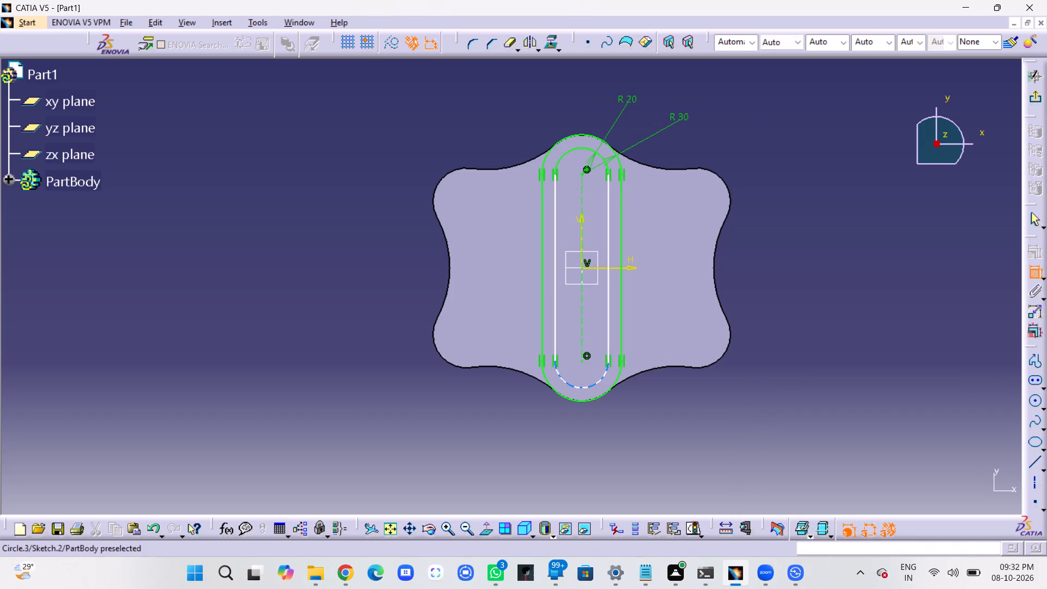
left_click(579, 390)
left_click(634, 425)
left_click(681, 419)
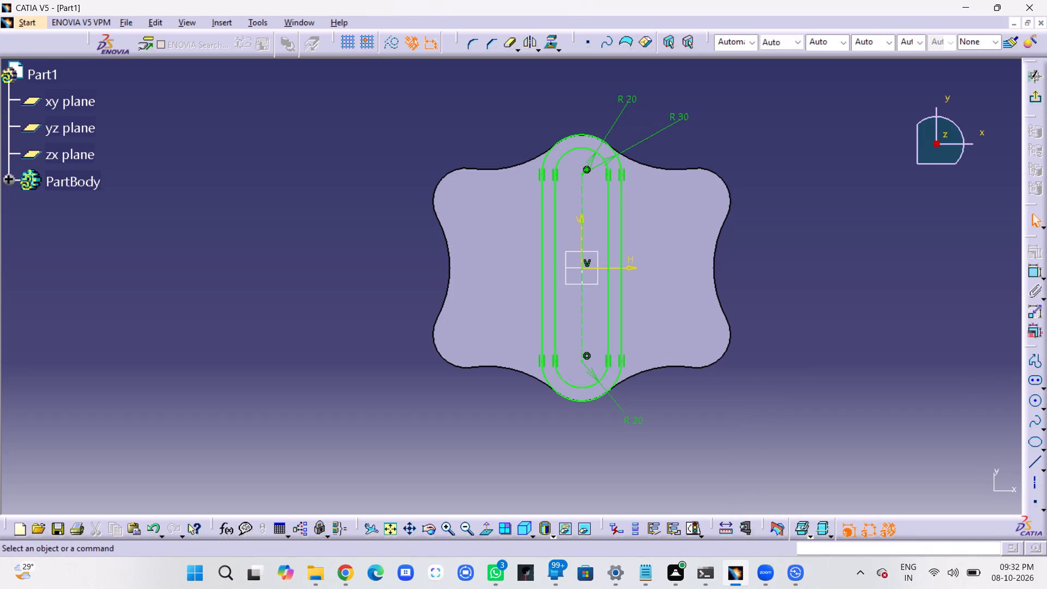
left_click(781, 326)
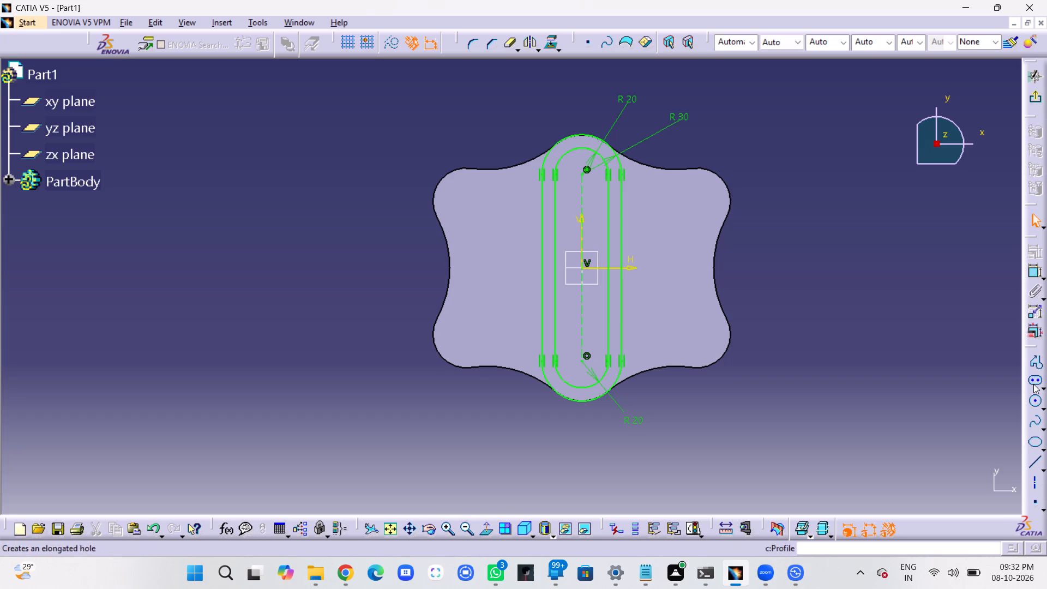
Sketch a circle with a radius of about 15 mm inside the pad's upper-right lobe.
left_click(1036, 399)
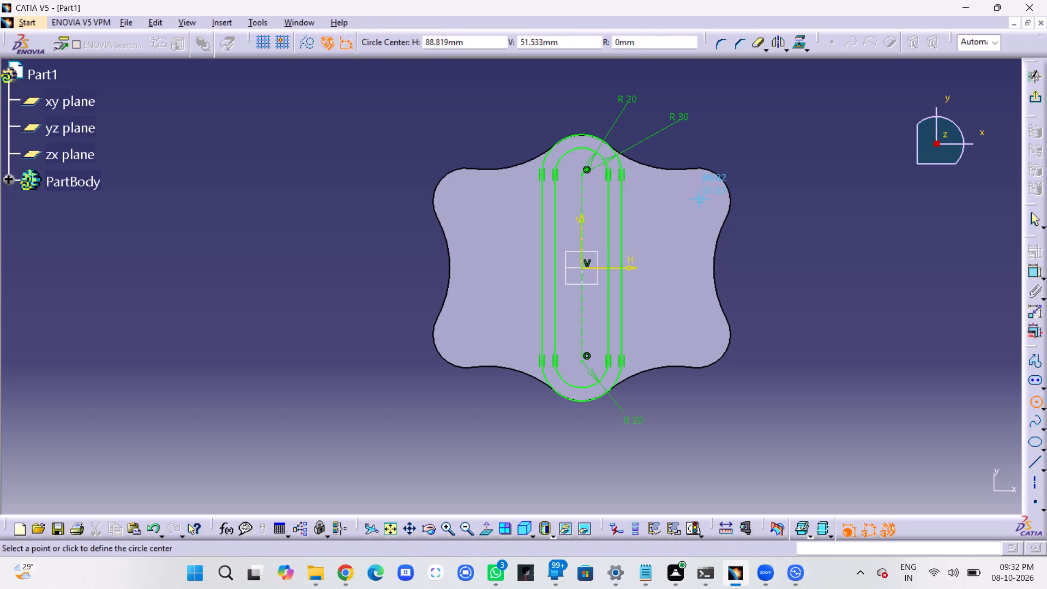
left_click(696, 197)
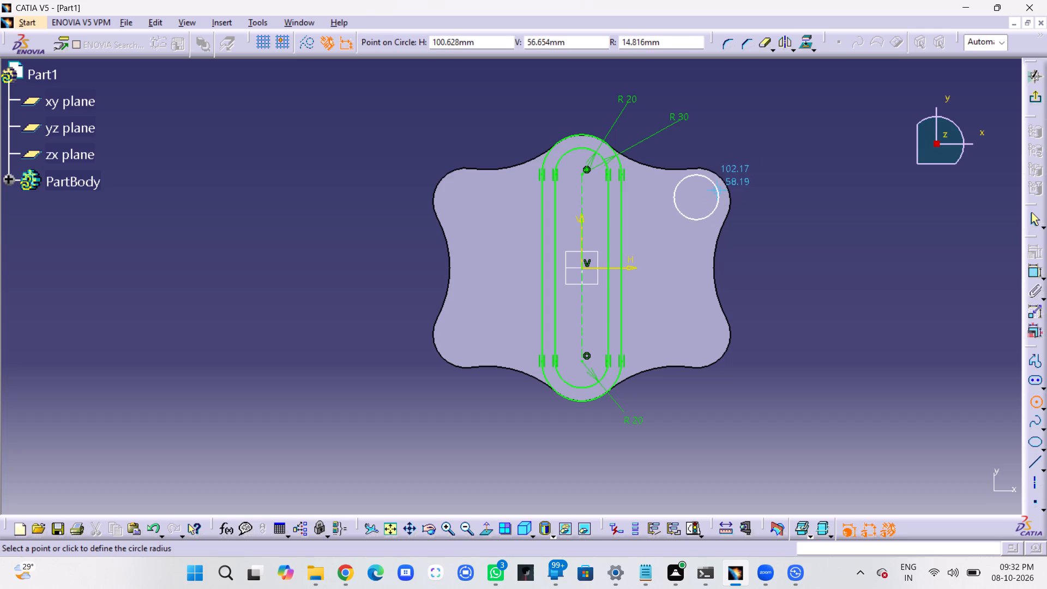
left_click(714, 194)
left_click(838, 202)
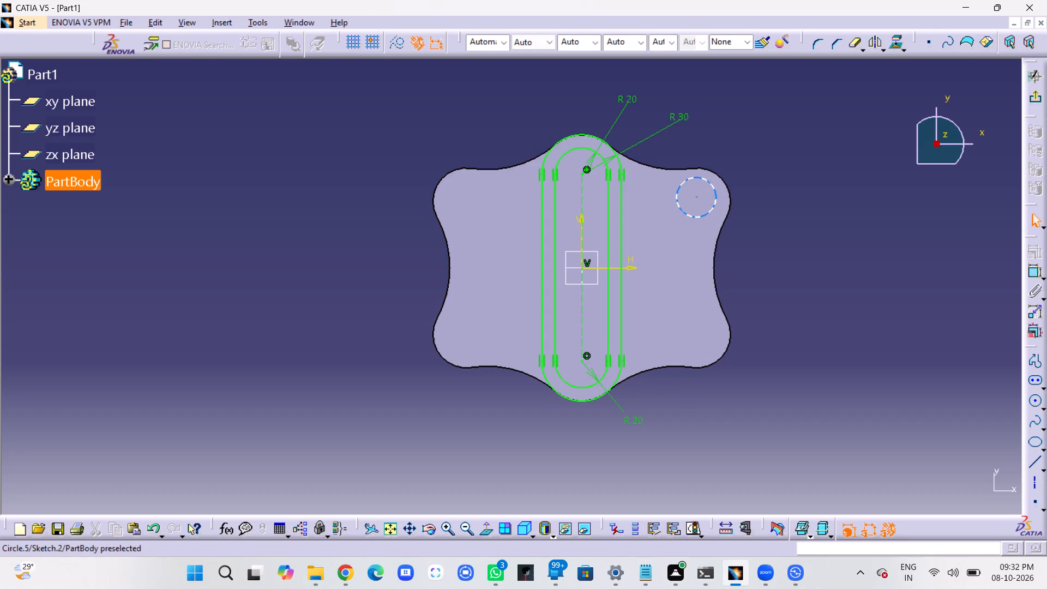
Dimension the upper-right circle as a diameter and set it to 30 mm.
left_click(700, 215, "ctrl")
left_click(1033, 274)
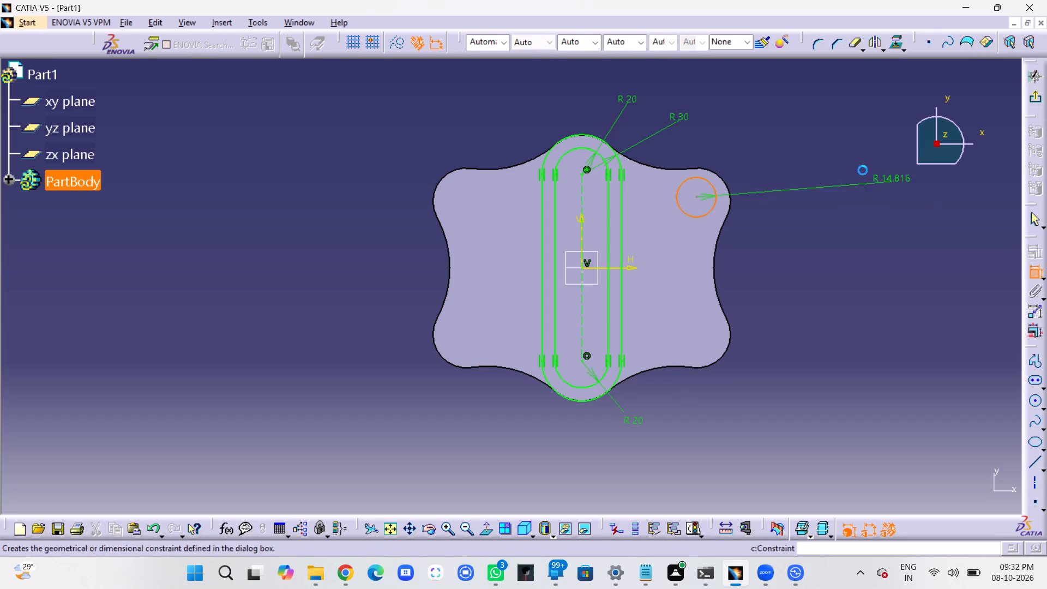
left_click(798, 155)
double_click(810, 149)
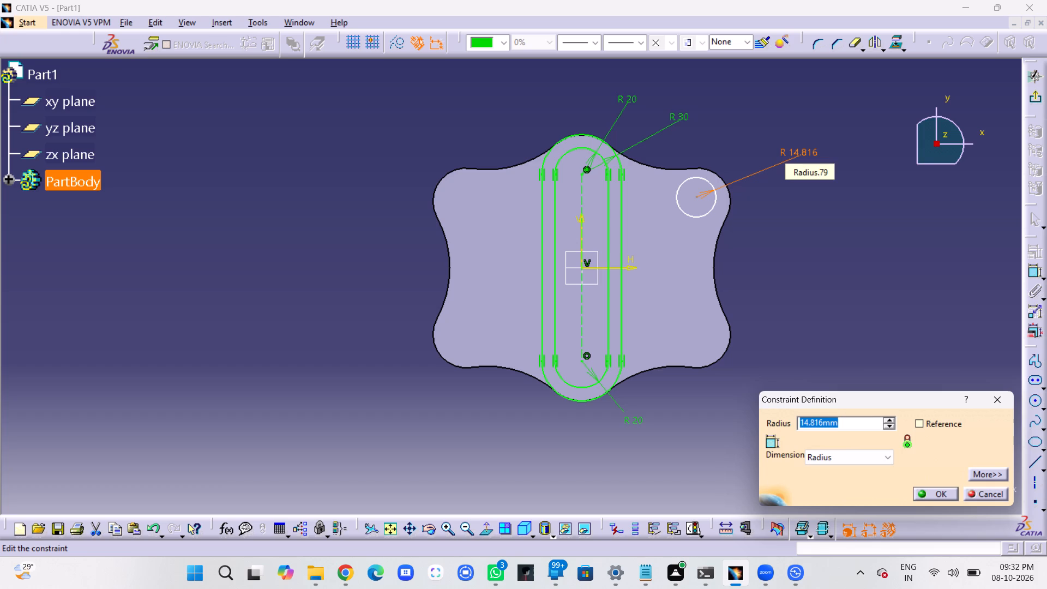
left_click(851, 452)
left_click(845, 476)
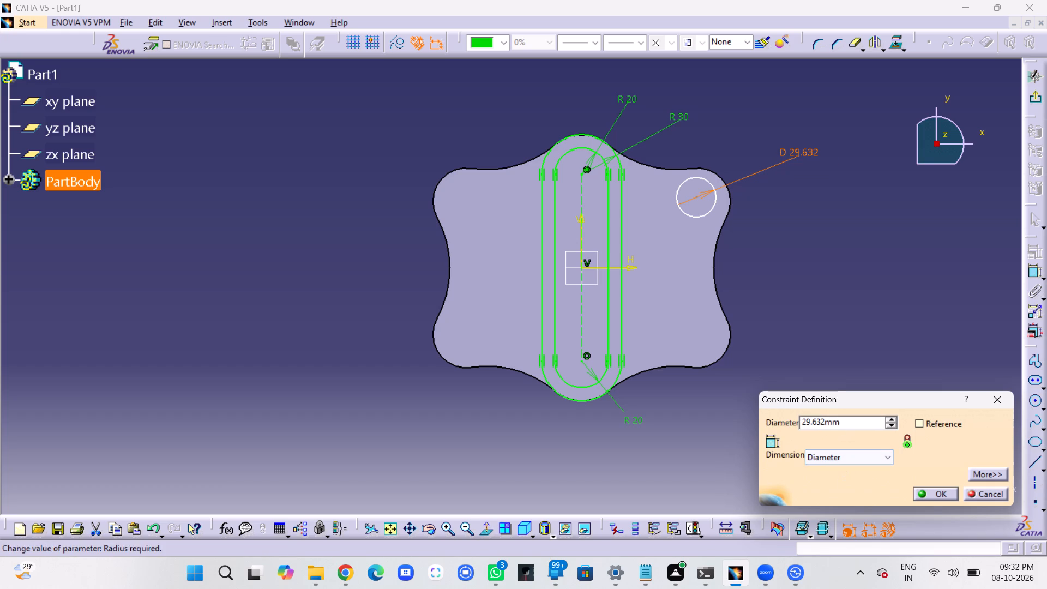
double_click(855, 420)
type("30")
key("Return")
left_click(833, 213)
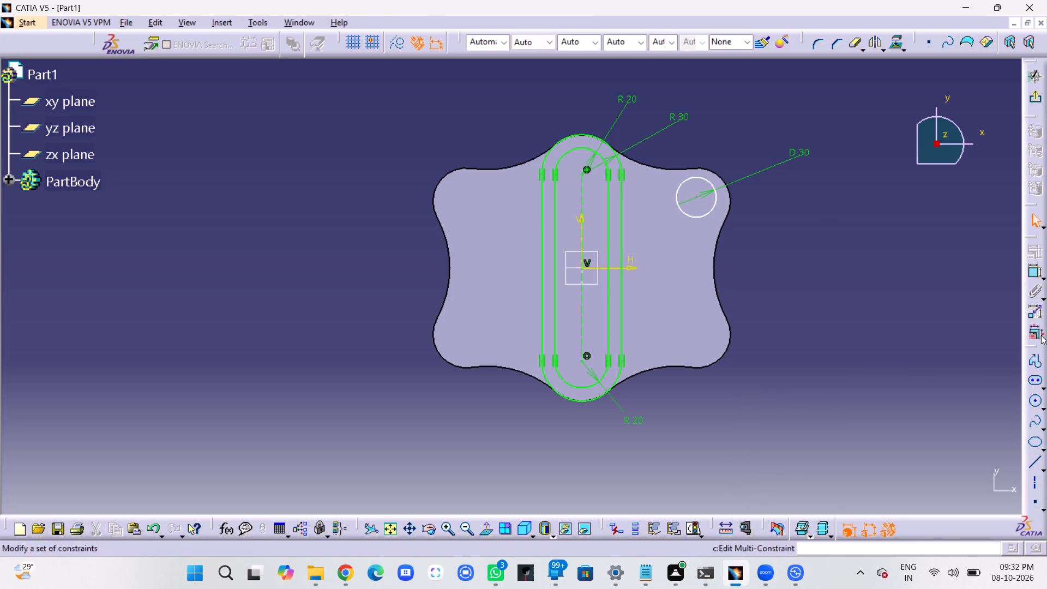
Sketch a second circle, about 18 mm in diameter, concentric with the 30 mm circle in the pad's upper-right lobe.
left_click(1036, 400)
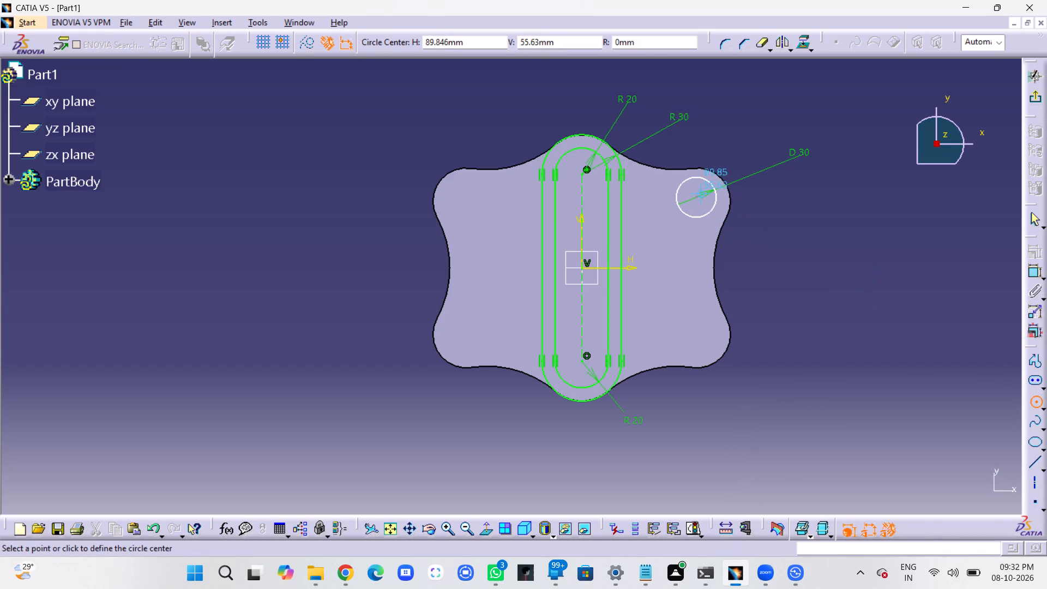
left_click(697, 196)
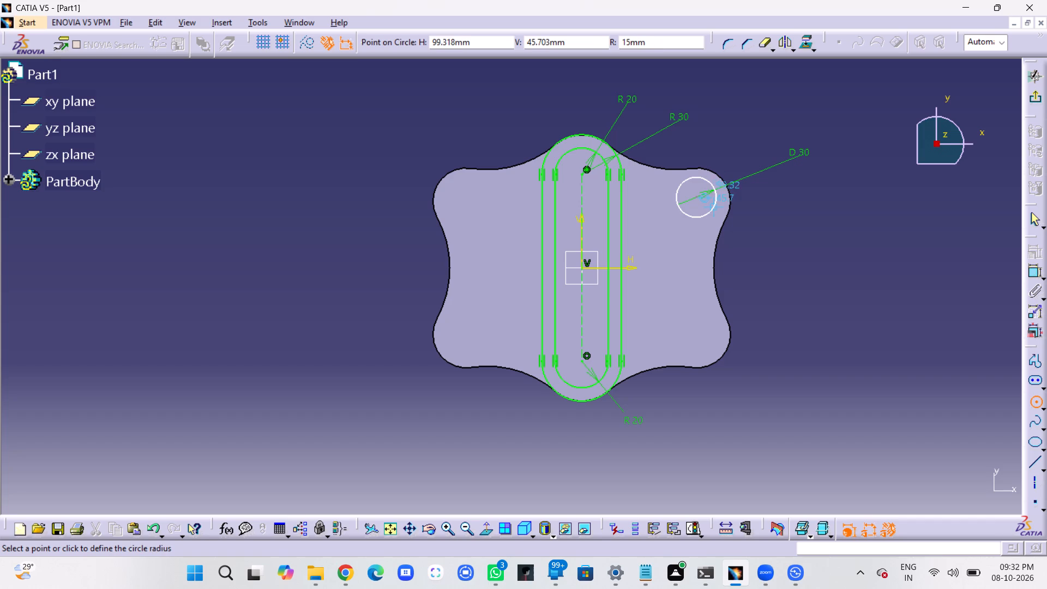
left_click(706, 204)
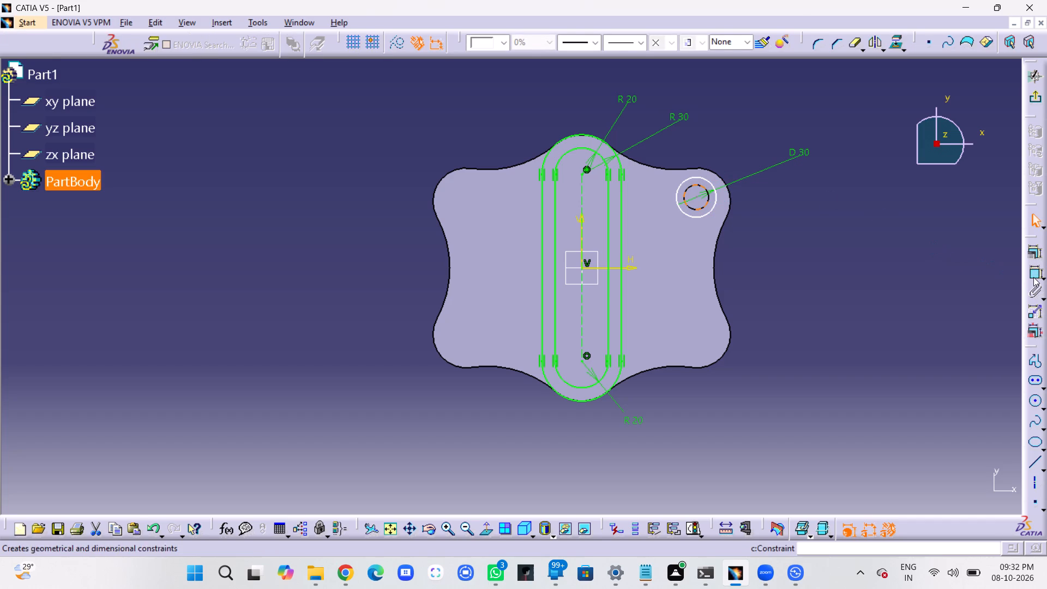
Dimension the new upper-right circle as a diameter and set it to 50 mm.
left_click(1033, 277)
left_click(777, 206)
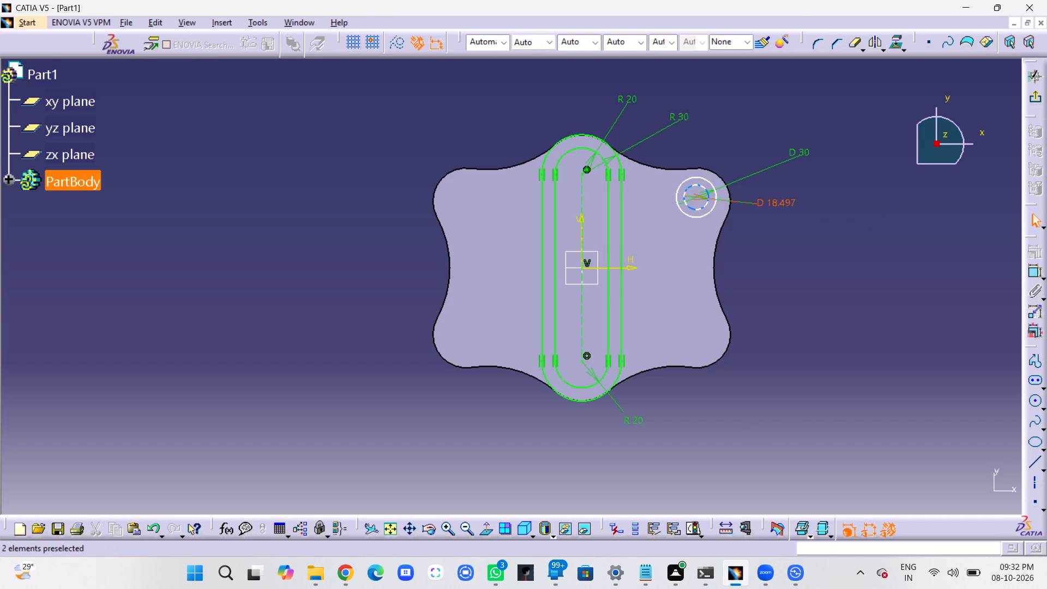
double_click(787, 206)
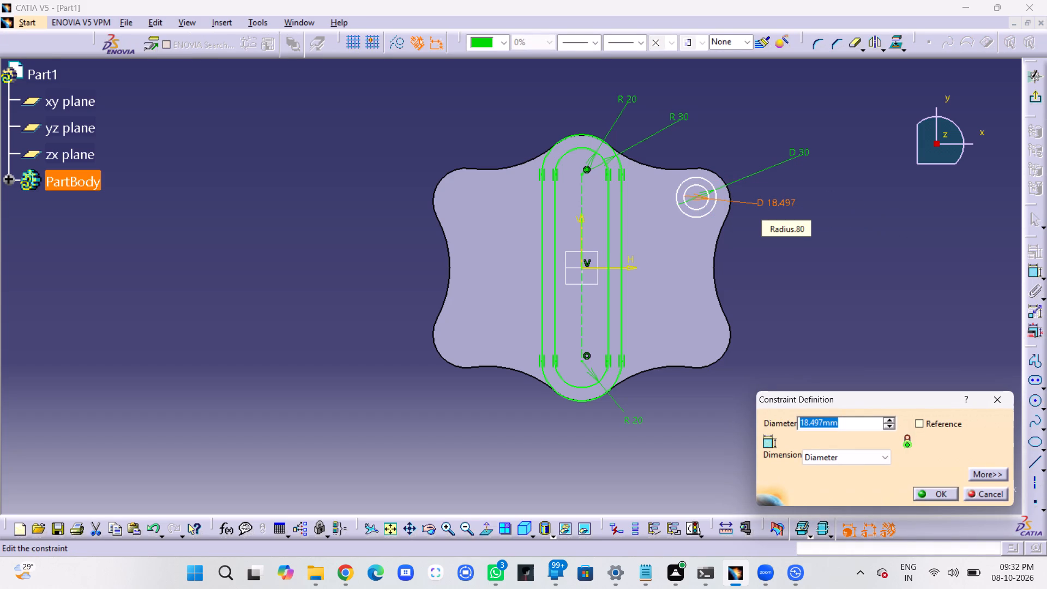
type("50")
key("Return")
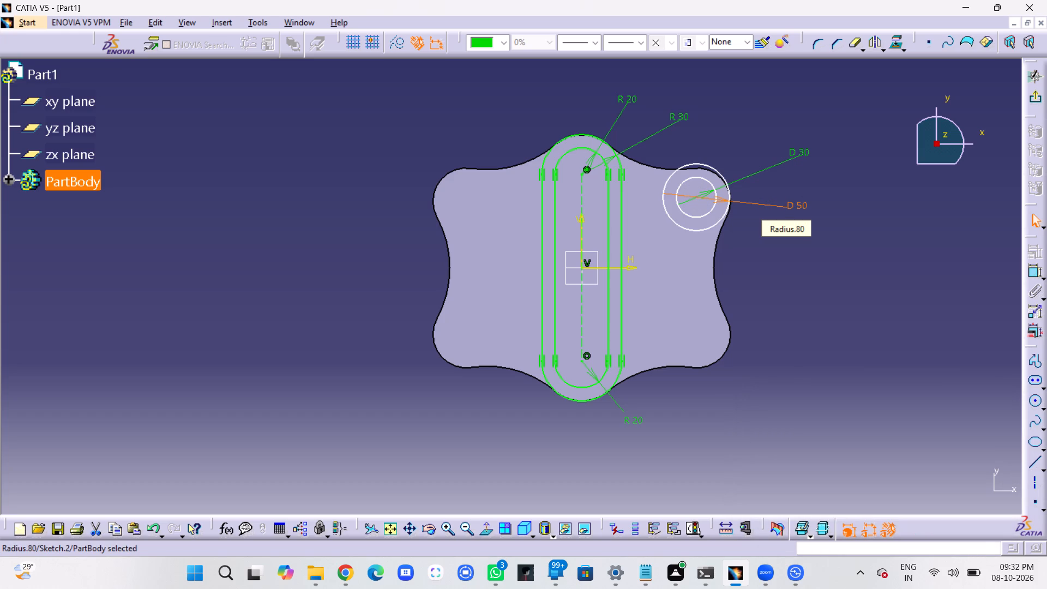
left_click(789, 206)
left_click(827, 169)
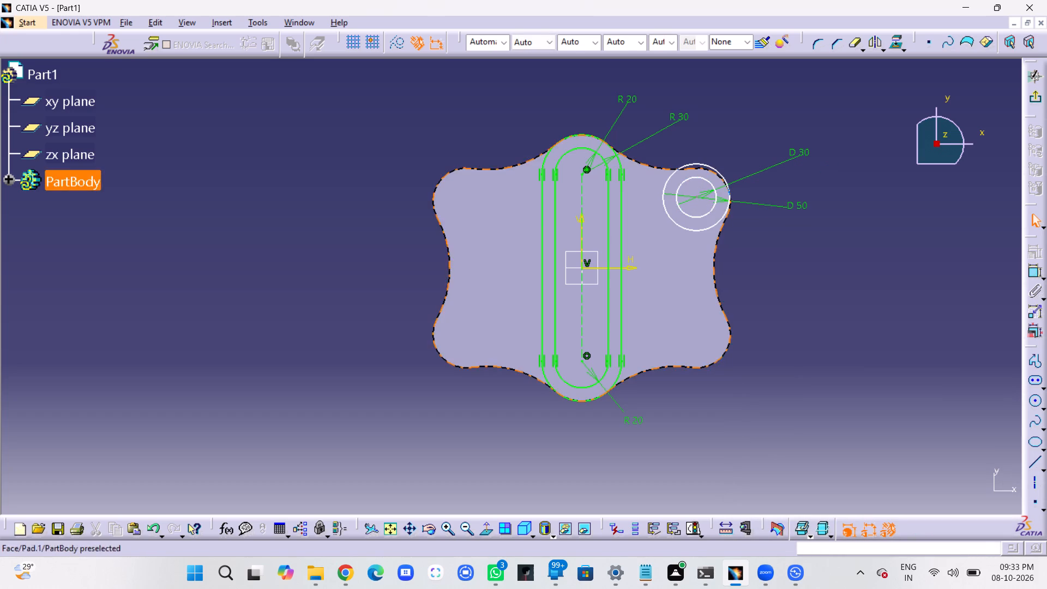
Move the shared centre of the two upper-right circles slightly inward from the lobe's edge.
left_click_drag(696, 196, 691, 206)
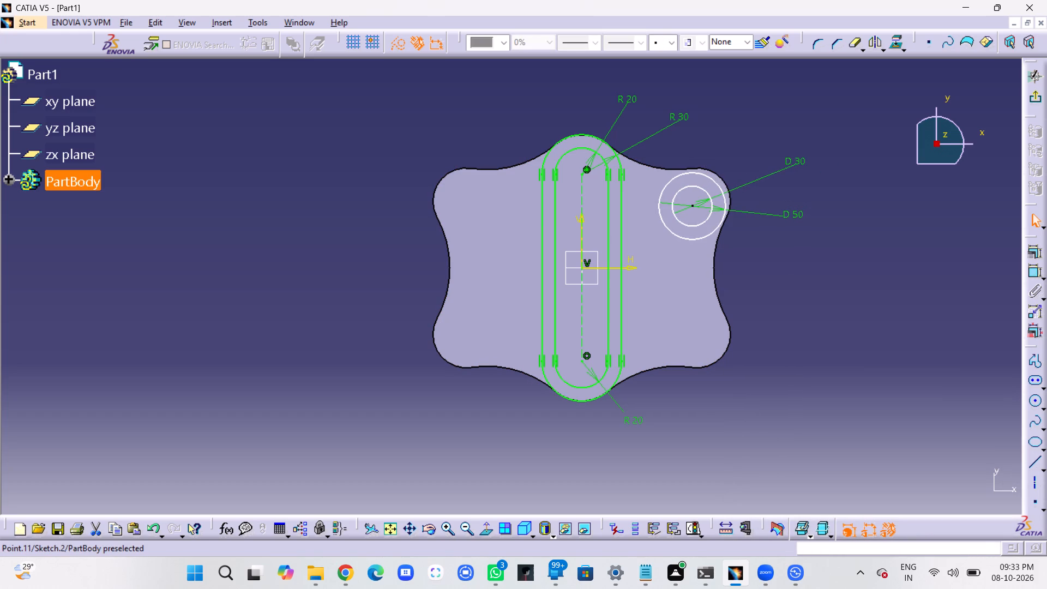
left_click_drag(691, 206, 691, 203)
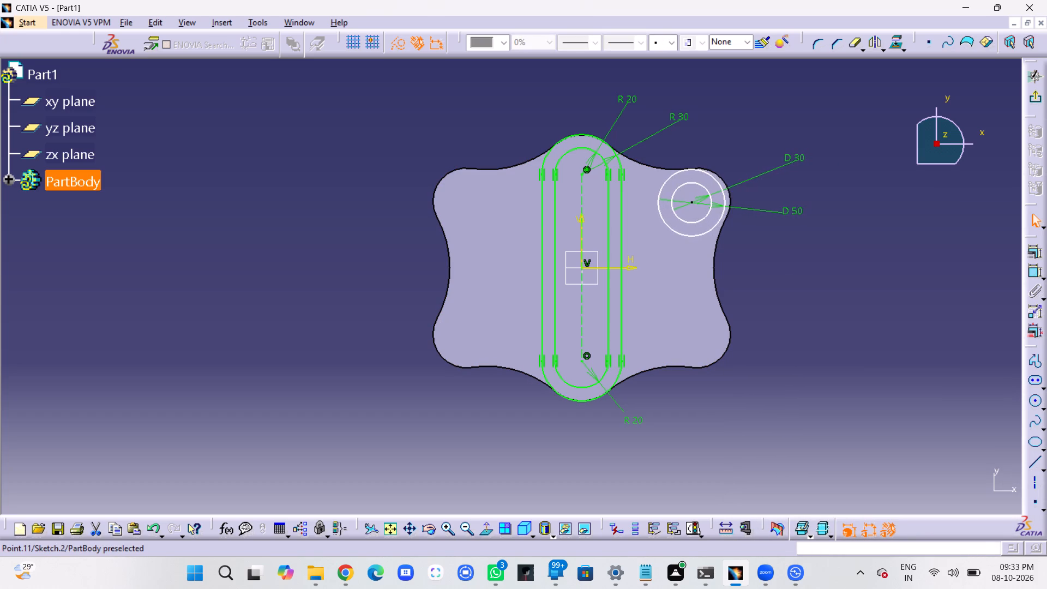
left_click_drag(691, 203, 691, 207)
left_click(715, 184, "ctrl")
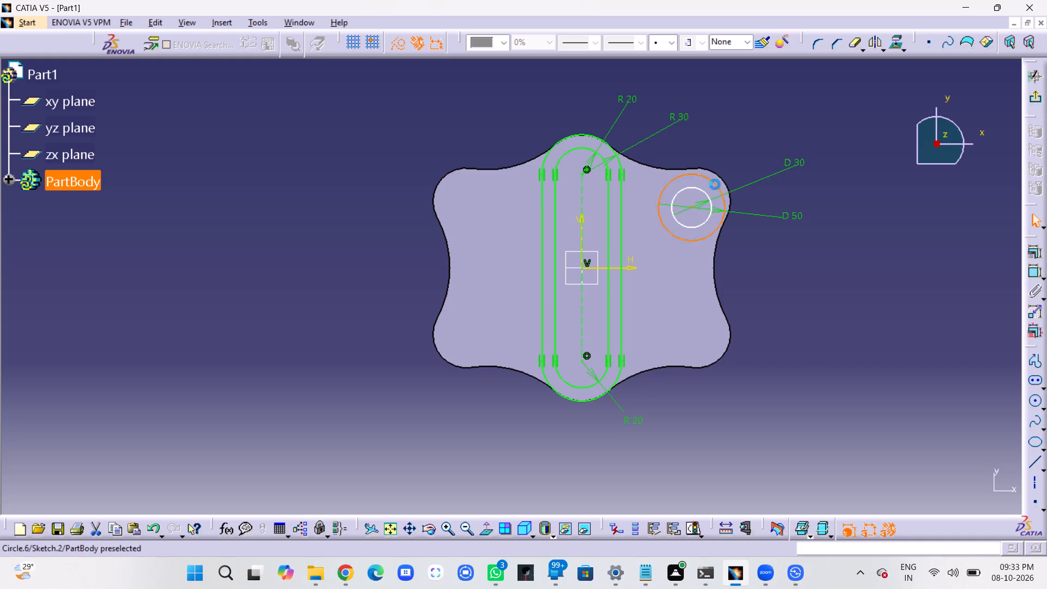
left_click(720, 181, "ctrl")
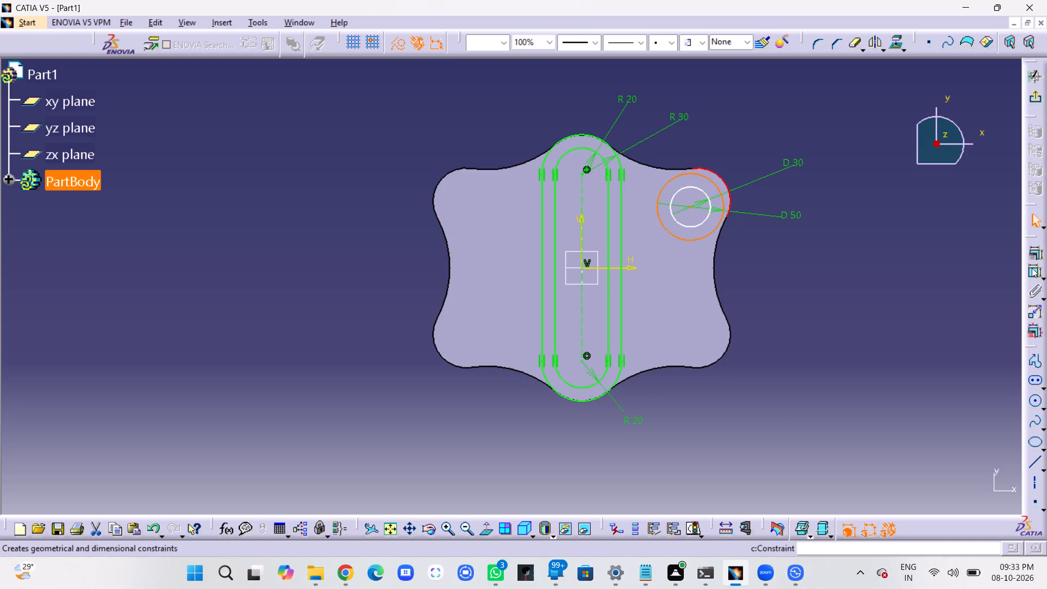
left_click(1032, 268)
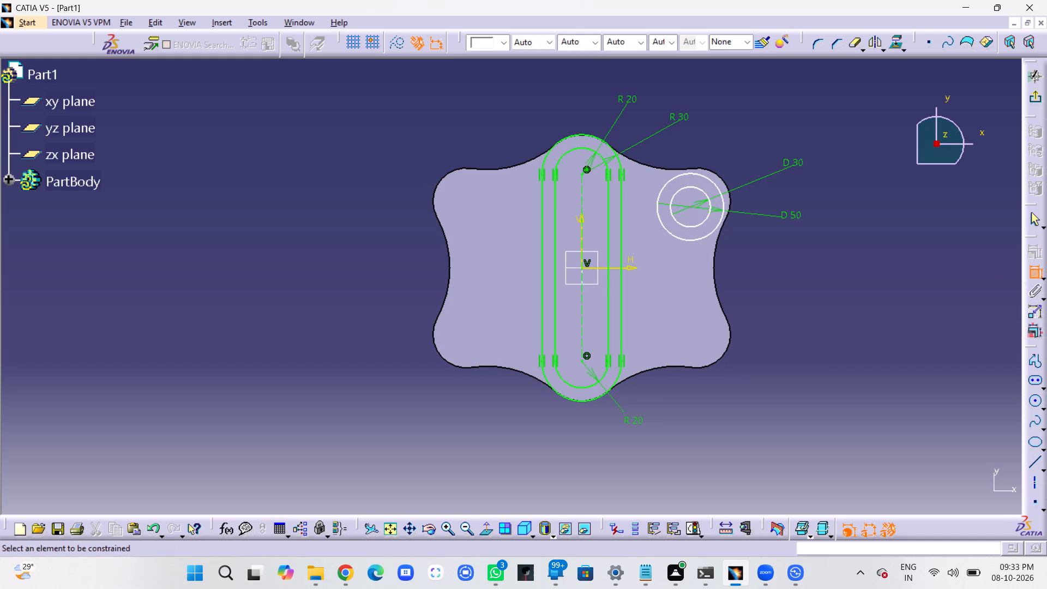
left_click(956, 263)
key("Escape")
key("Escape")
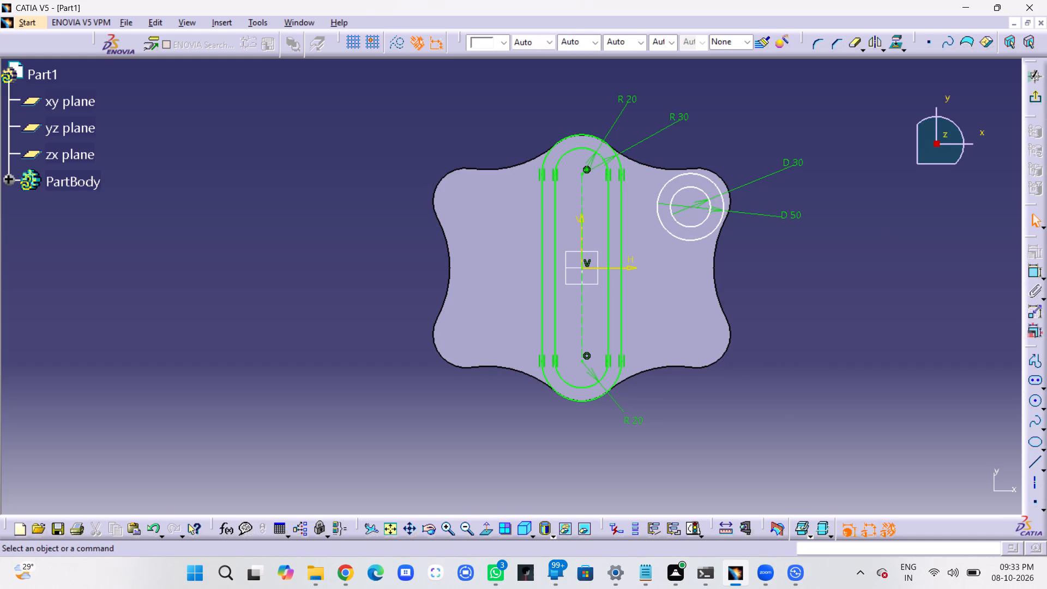
Constrain the upper-right 50 mm circle to be concentric with the rounded edge of the pad's upper-right lobe.
left_click(721, 202)
left_click(724, 182, "ctrl")
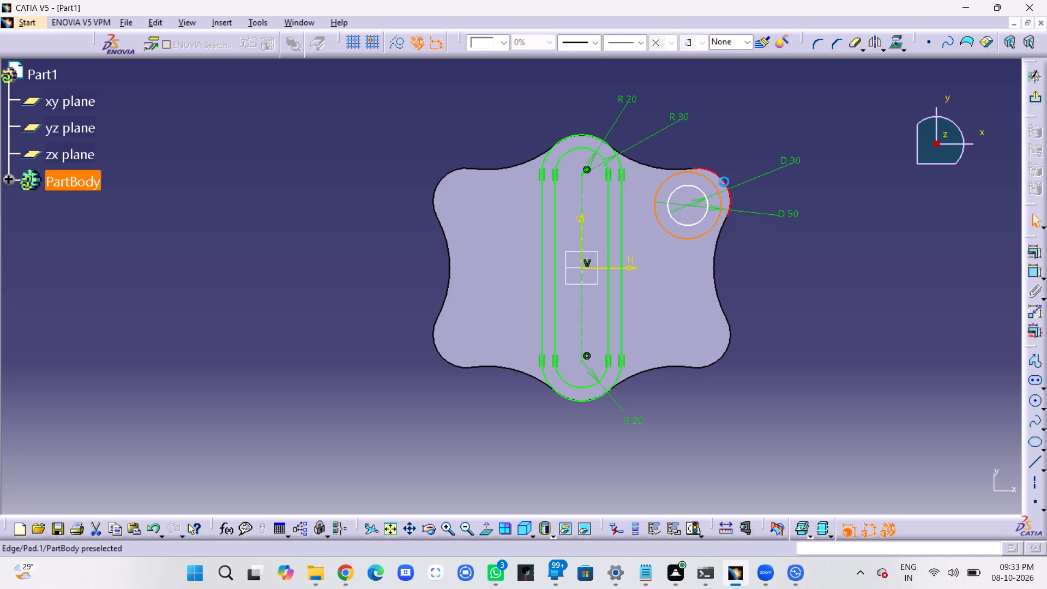
left_click(1031, 256, "ctrl")
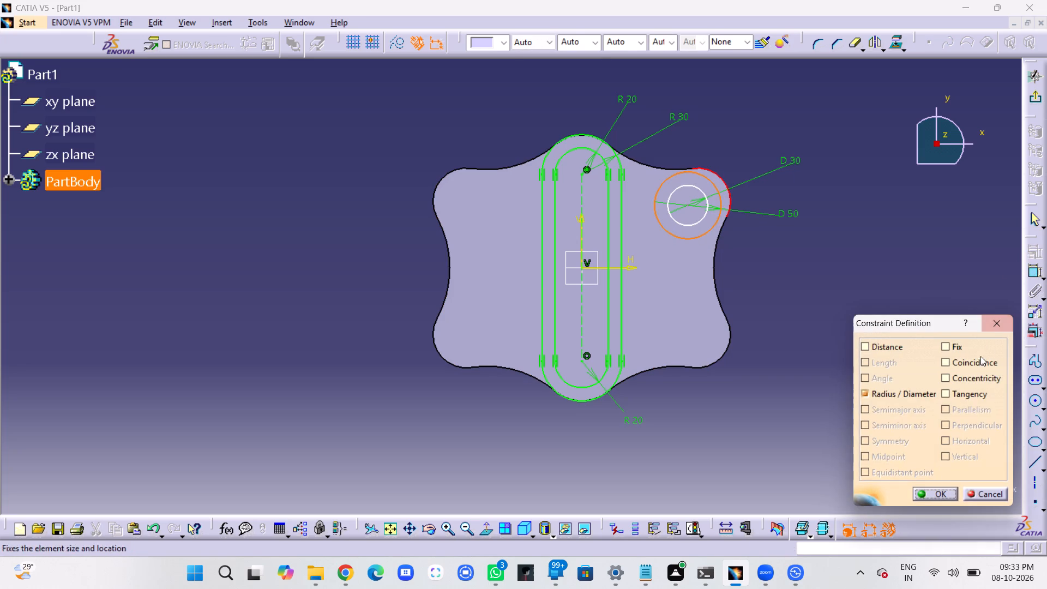
left_click(972, 378)
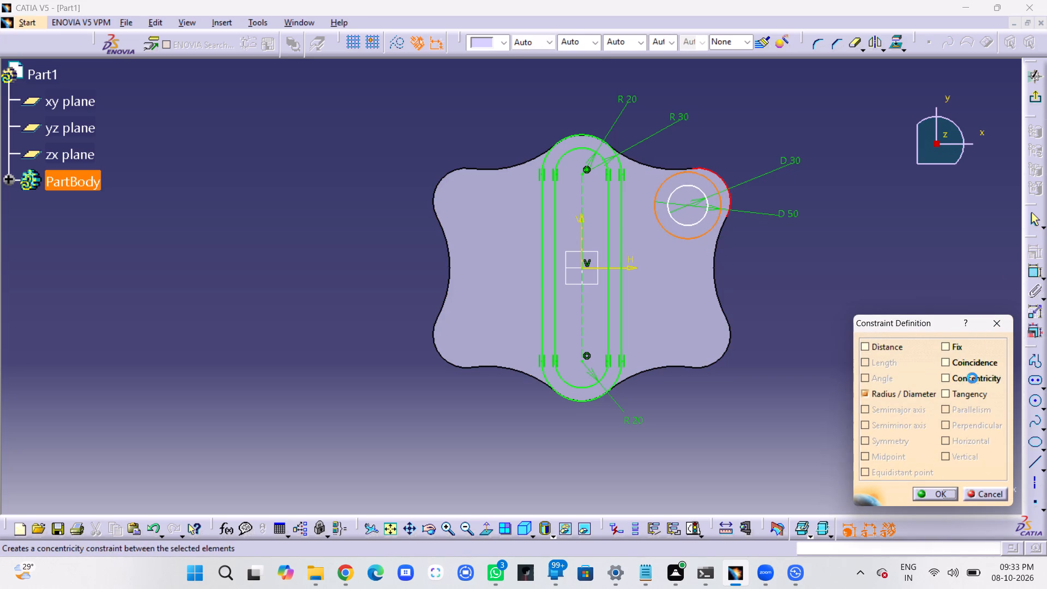
left_click(910, 307)
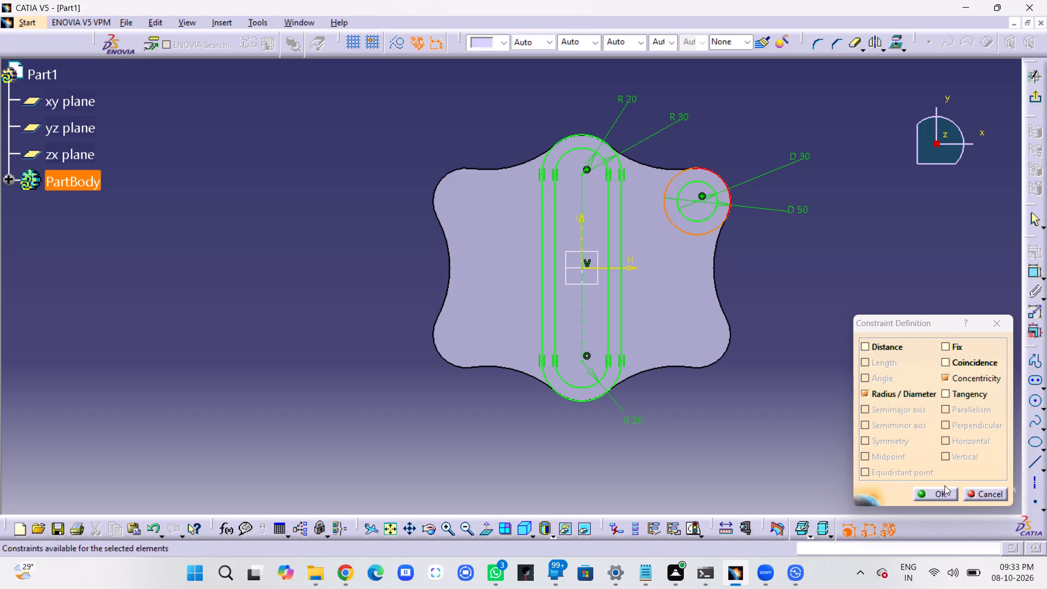
left_click(943, 491)
left_click(850, 331)
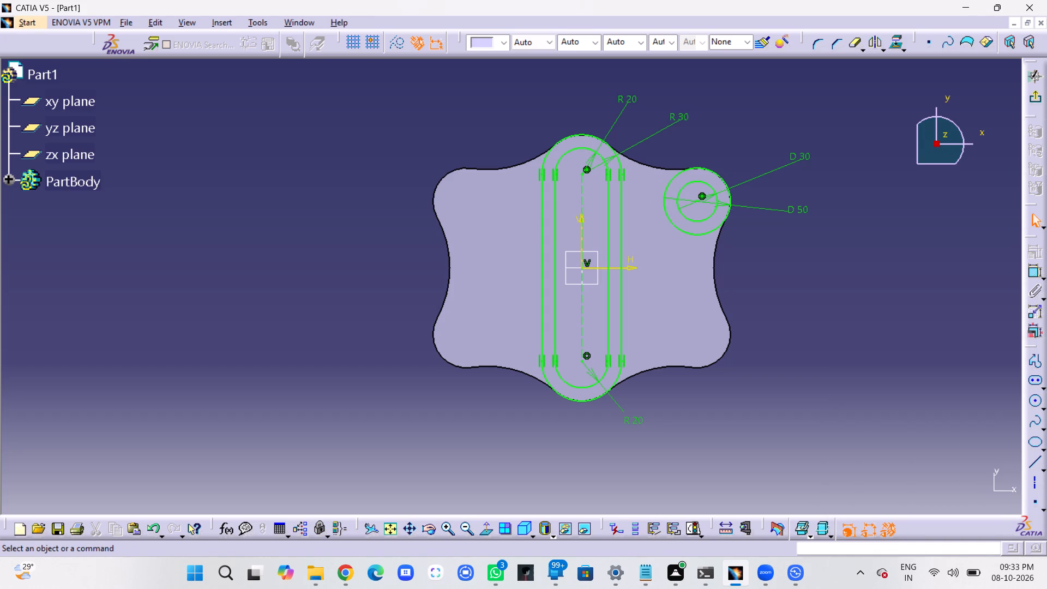
Sketch a circle about 30 mm in diameter inside the pad's lower-right lobe, vertically aligned with the upper-right circles' centre.
left_click(1039, 401)
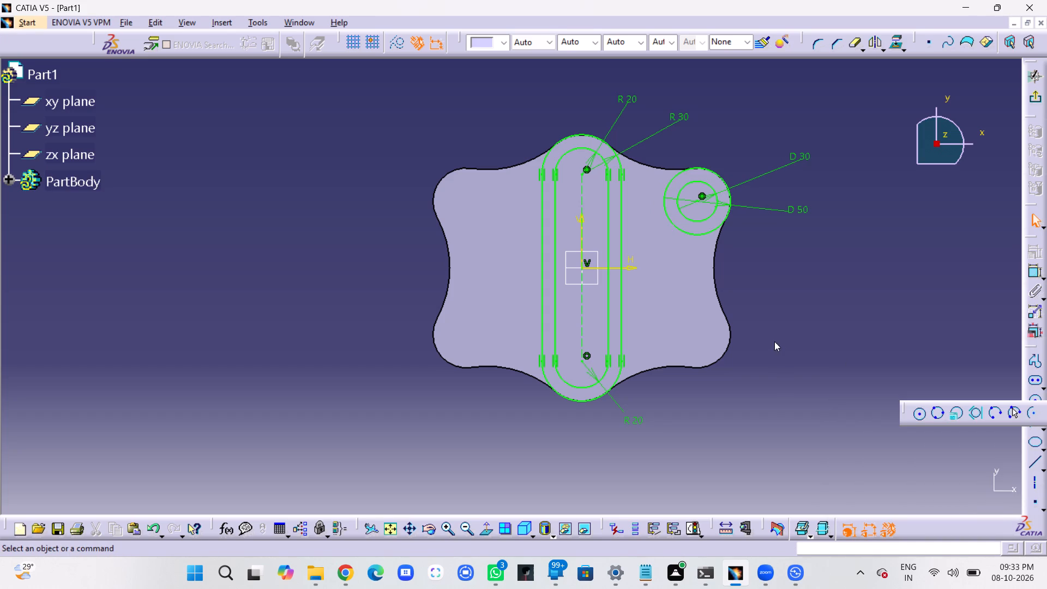
left_click(917, 416)
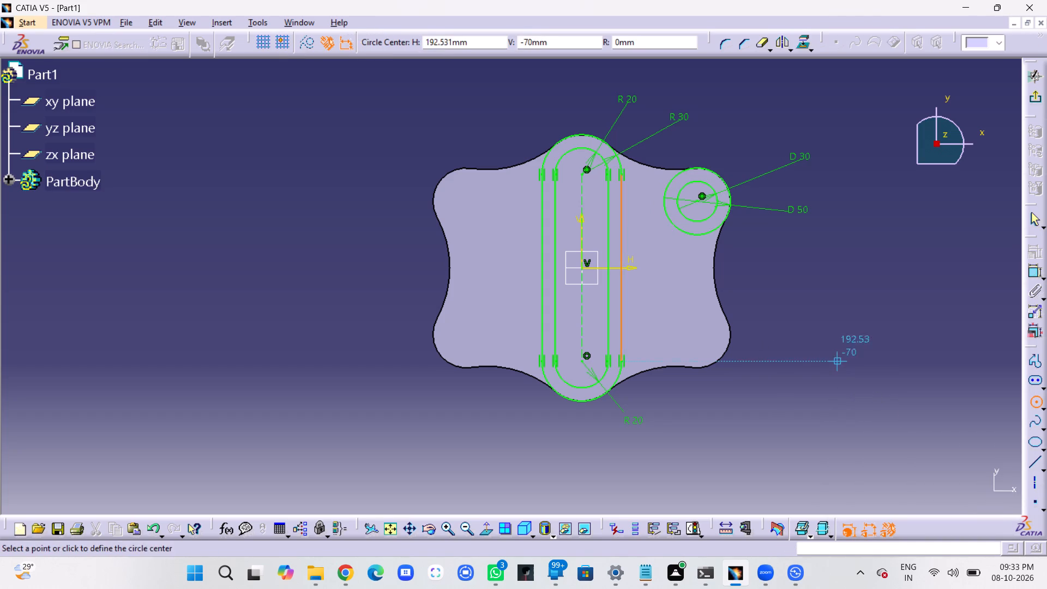
left_click(695, 335)
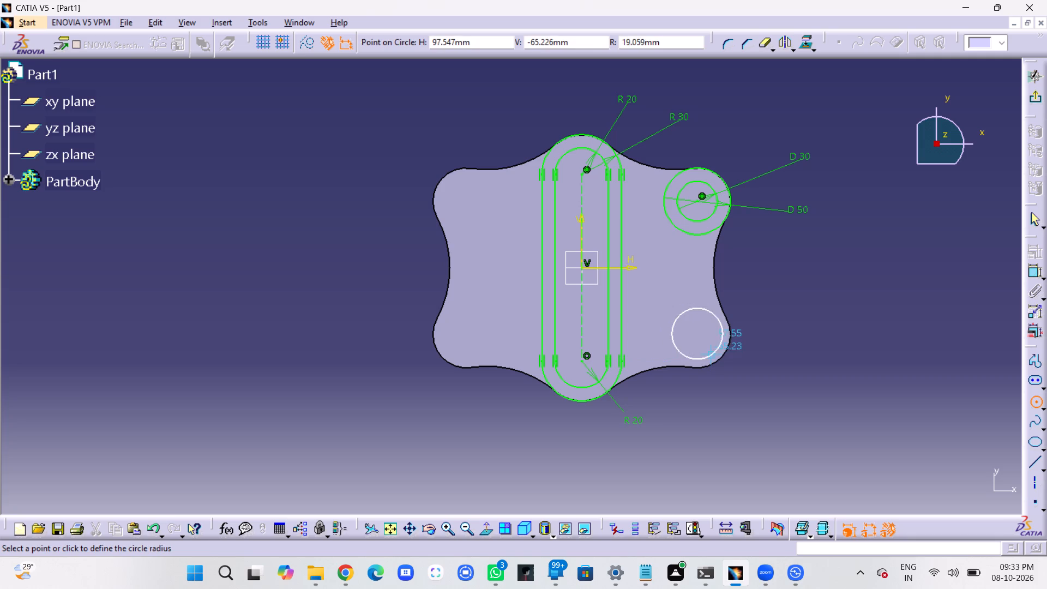
left_click(710, 349)
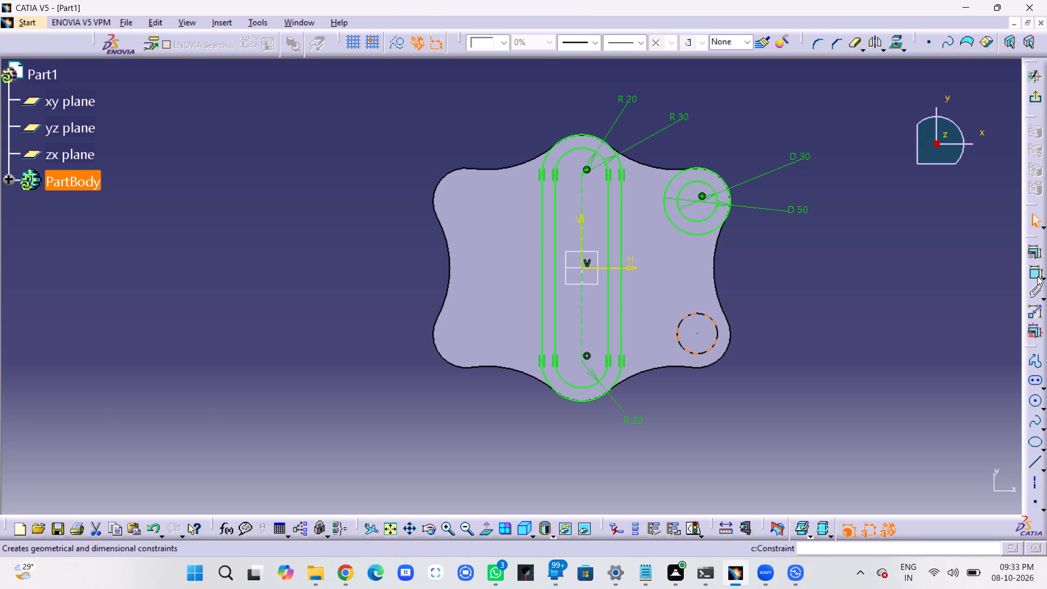
Dimension the lower-right circle as a diameter and set it to 50 mm.
left_click(1033, 275)
left_click(764, 381)
double_click(768, 378)
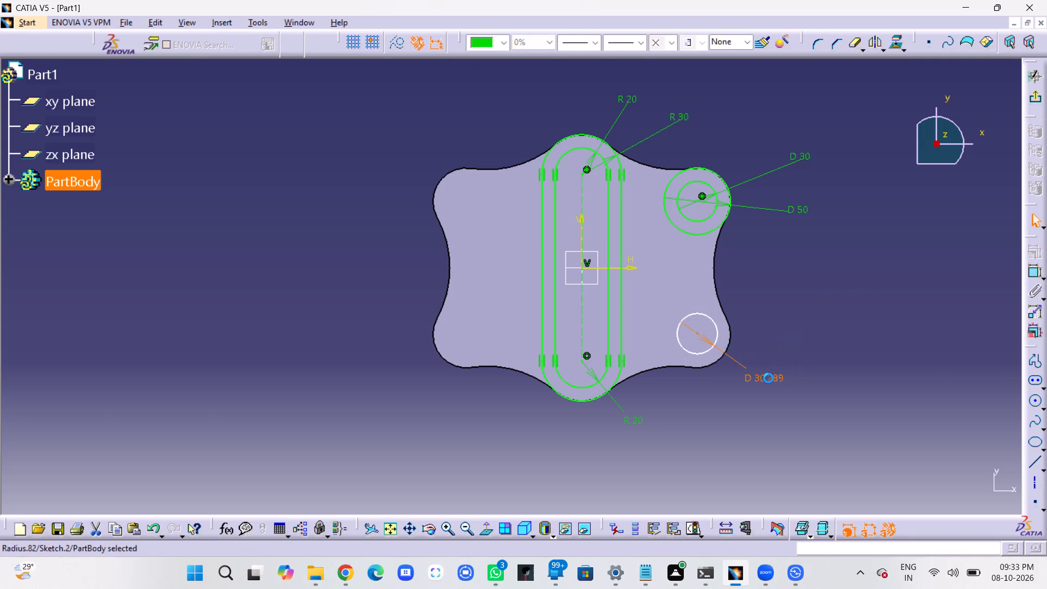
type("50")
key("Return")
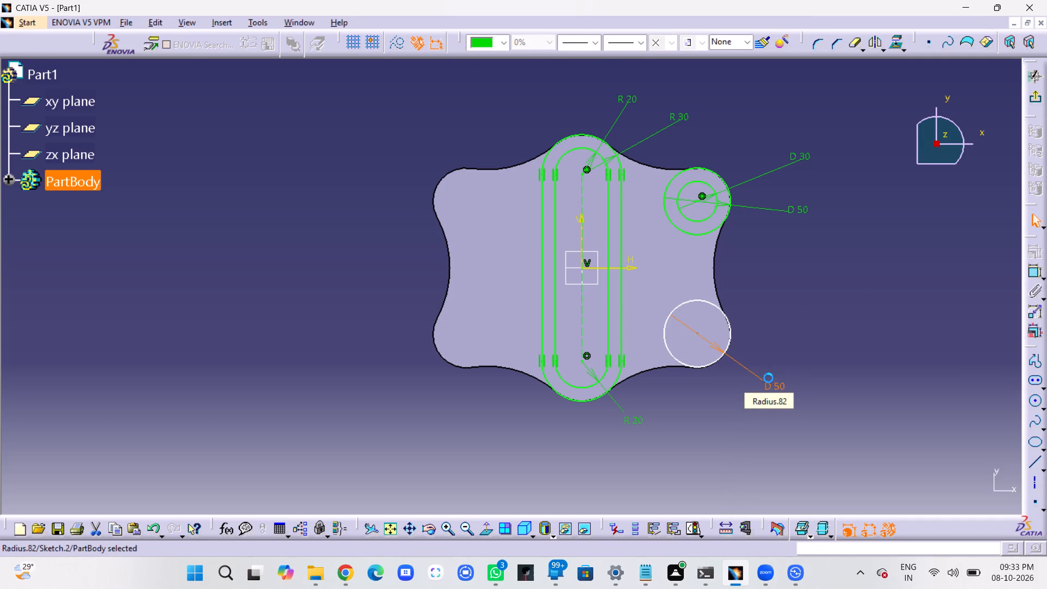
left_click(834, 312)
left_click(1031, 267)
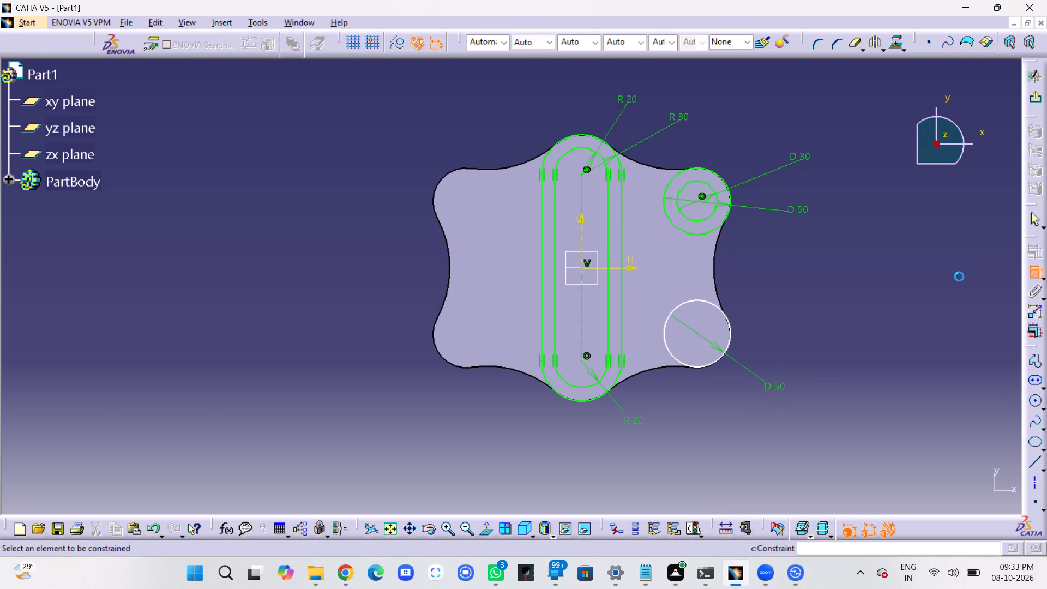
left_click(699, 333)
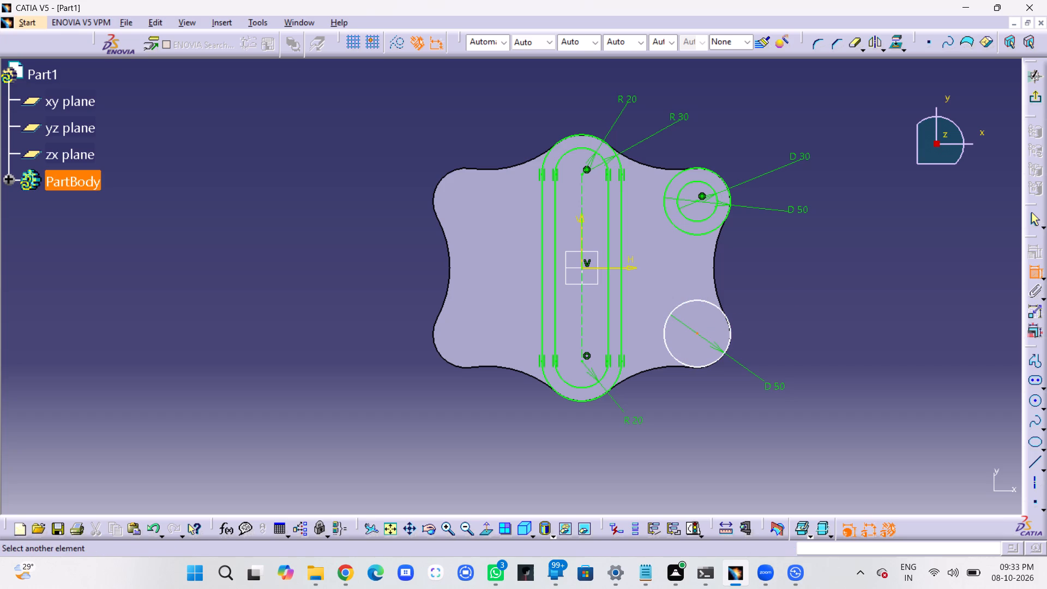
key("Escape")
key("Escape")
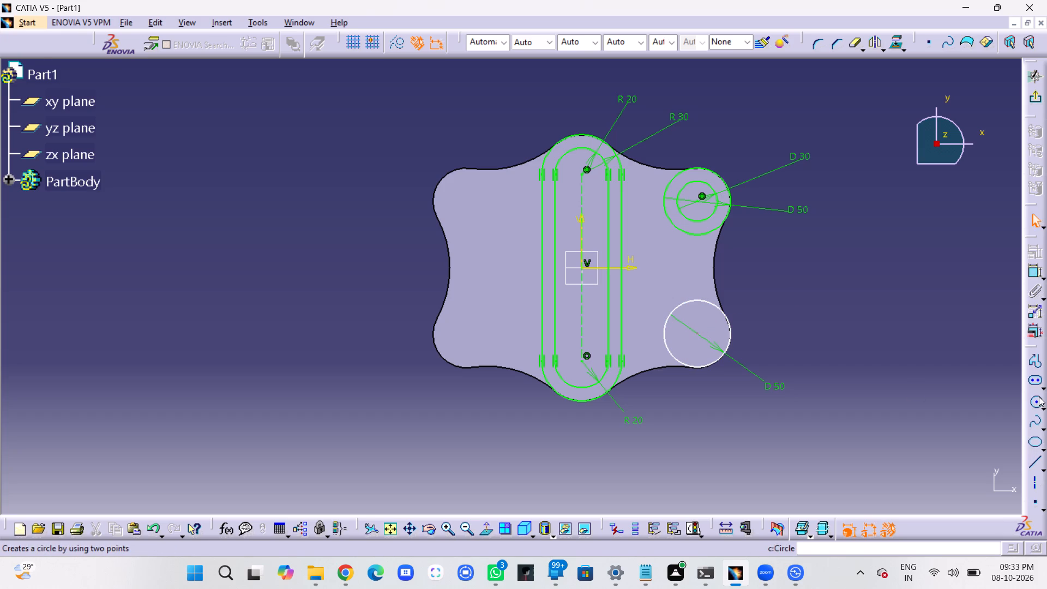
Sketch a second circle, about 104 mm in diameter, centred on the lower-right 50 mm circle.
left_click(1036, 401)
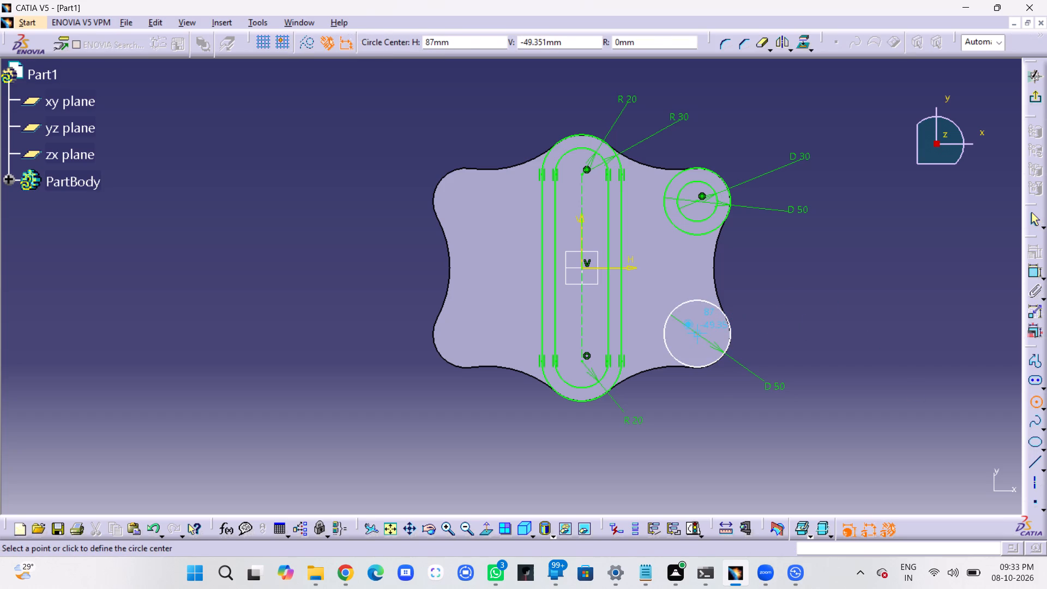
left_click(698, 332)
left_click(767, 324)
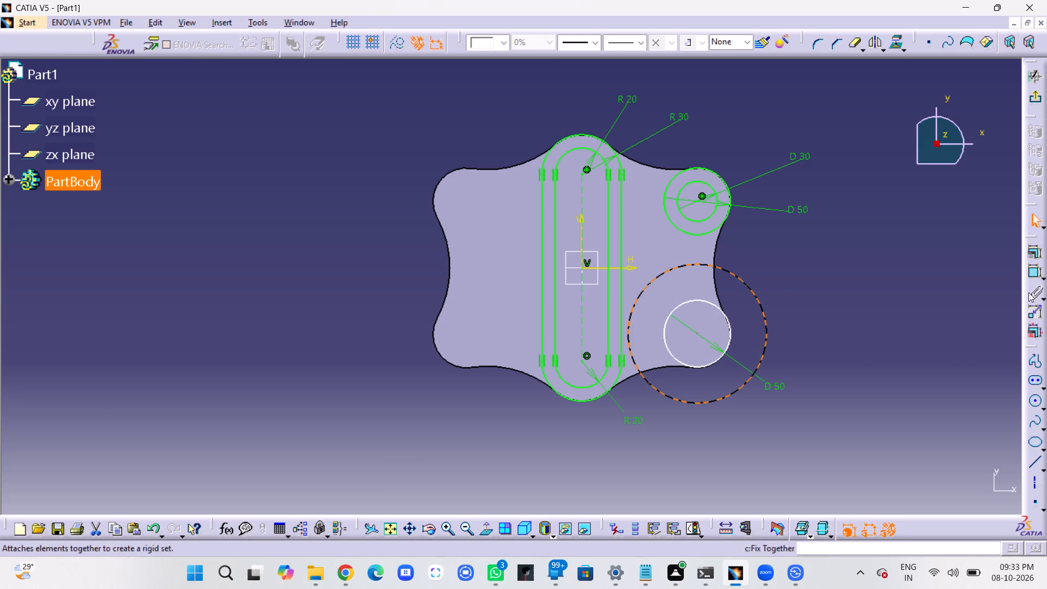
Dimension the new lower-right circle as a diameter and set it to 30 mm.
left_click(1032, 270)
left_click(806, 300)
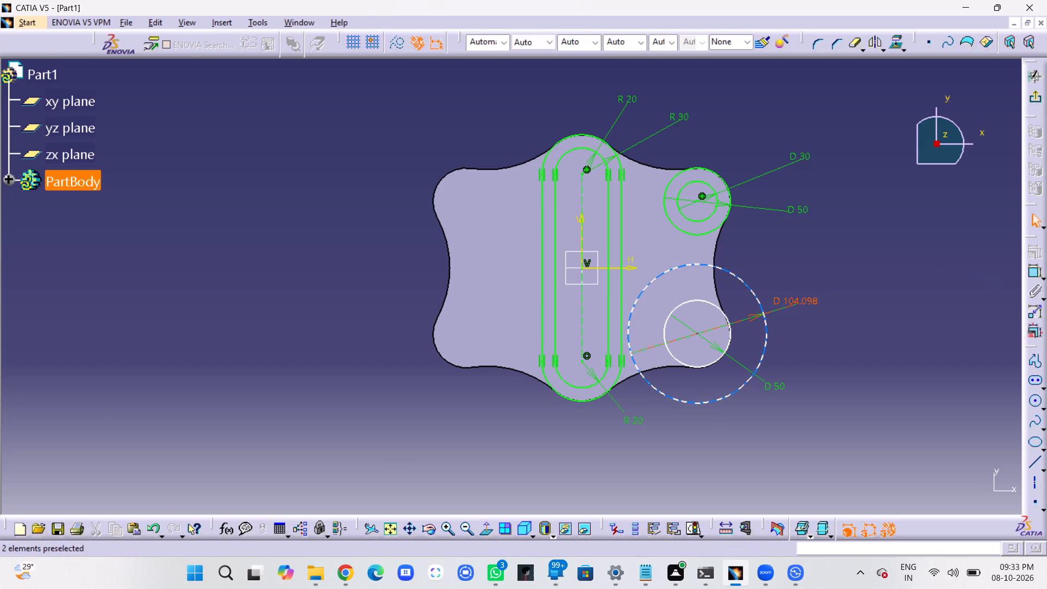
double_click(810, 300)
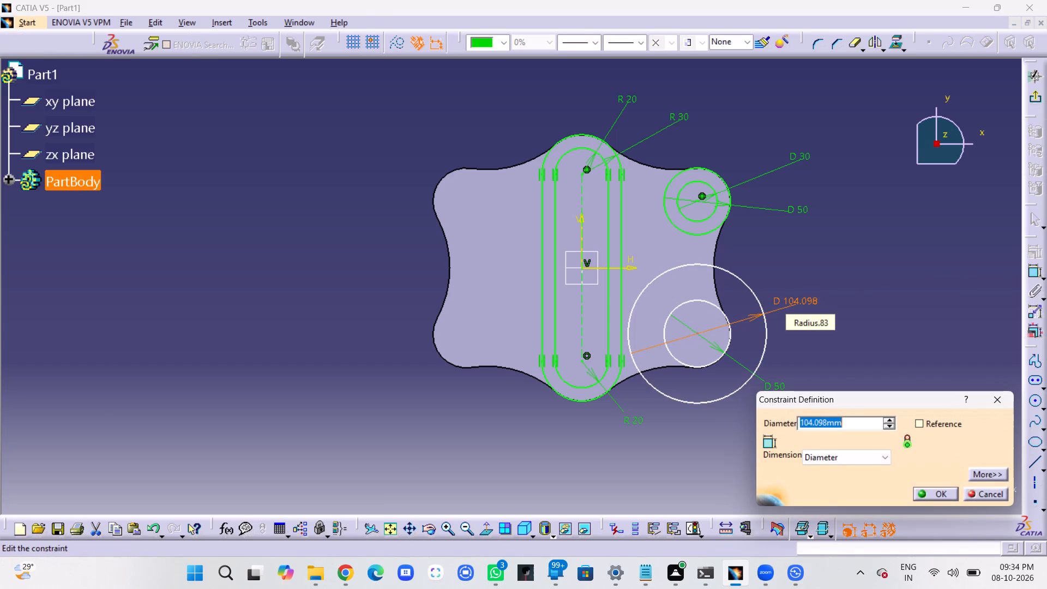
type("30")
key("Return")
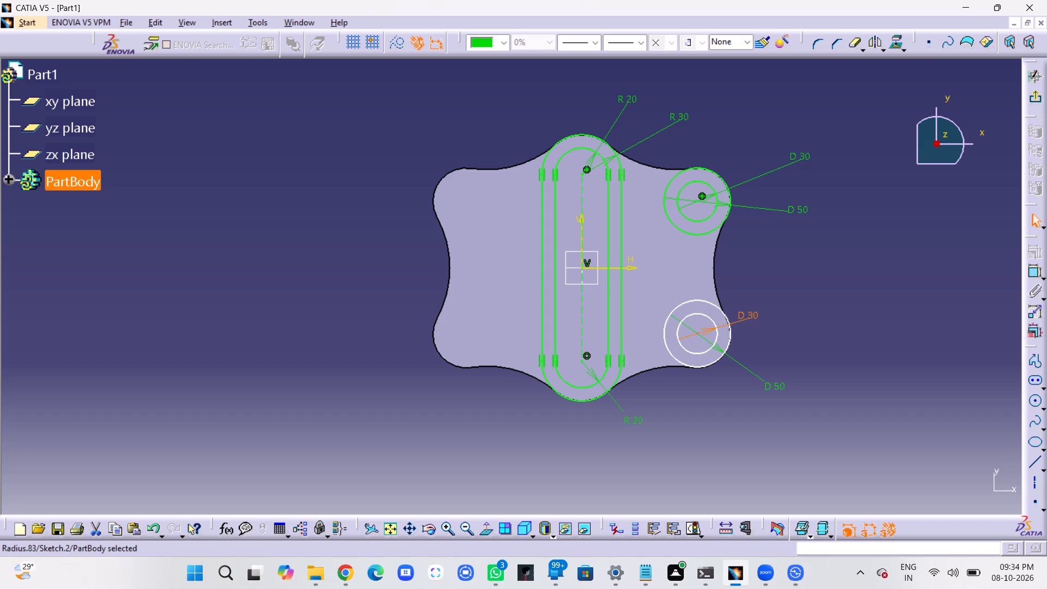
left_click(772, 289)
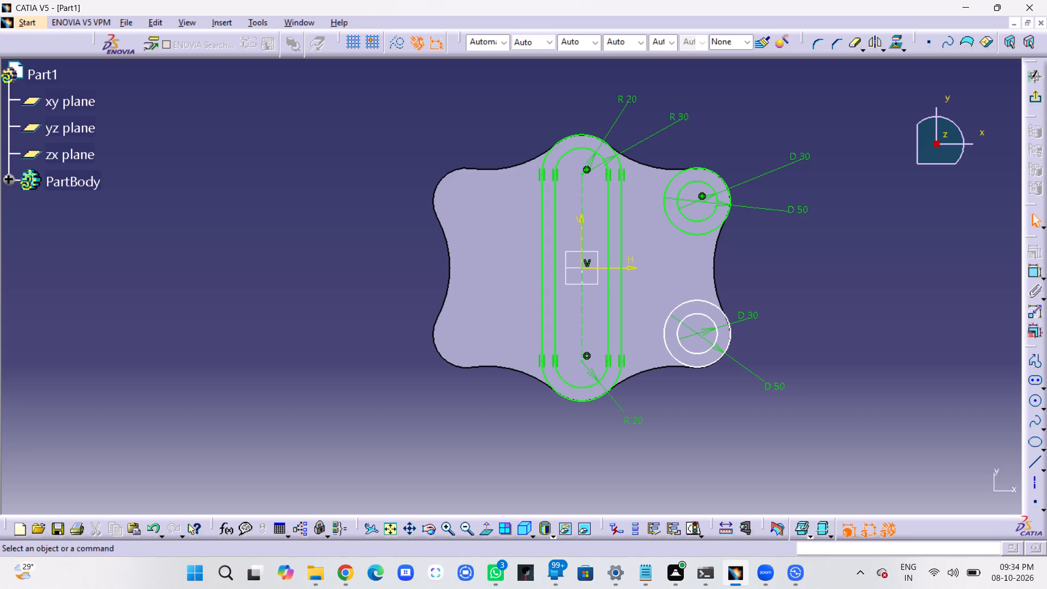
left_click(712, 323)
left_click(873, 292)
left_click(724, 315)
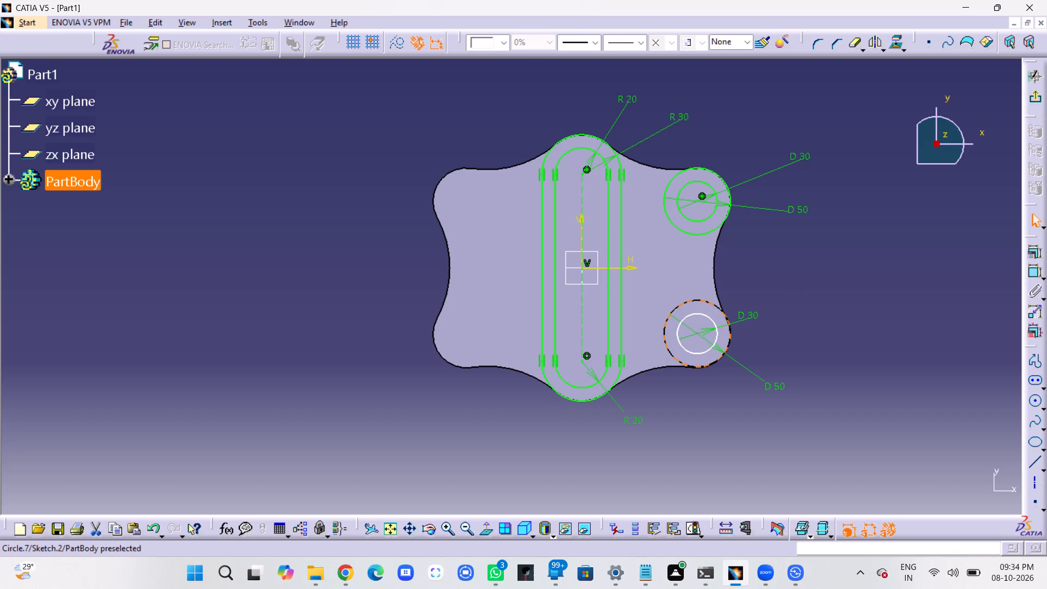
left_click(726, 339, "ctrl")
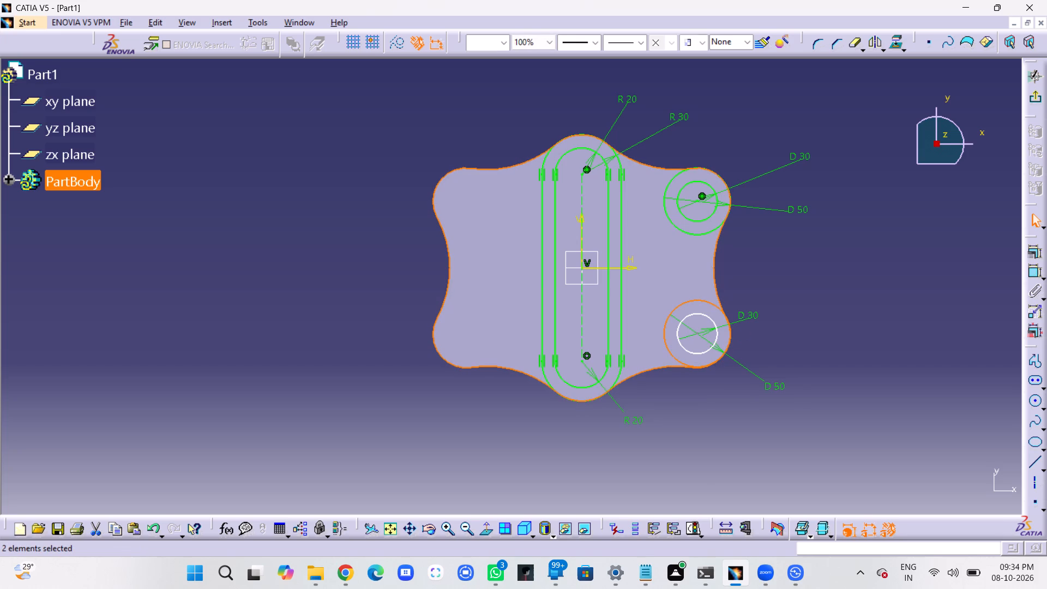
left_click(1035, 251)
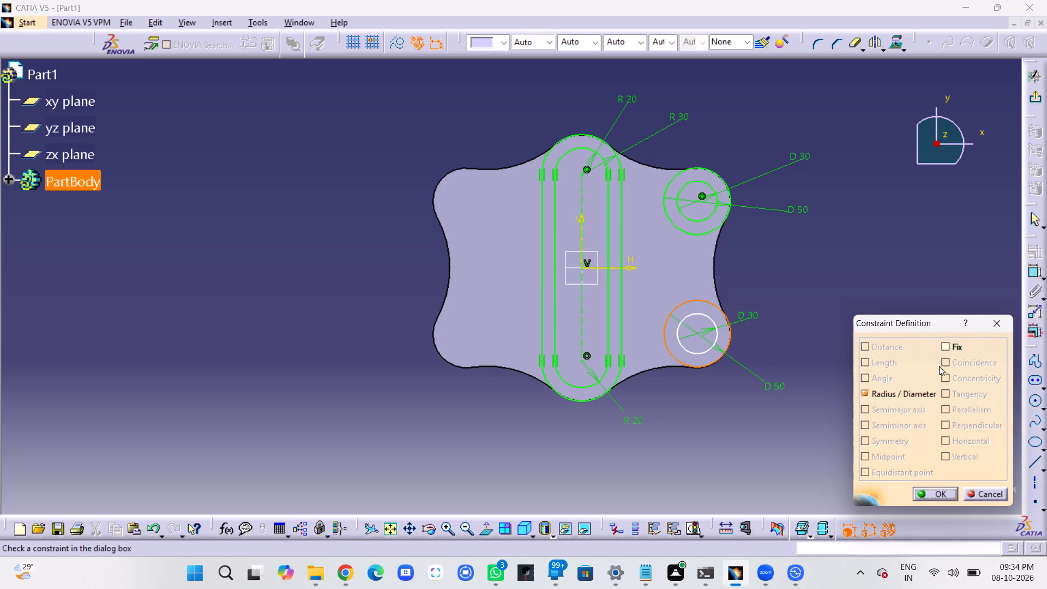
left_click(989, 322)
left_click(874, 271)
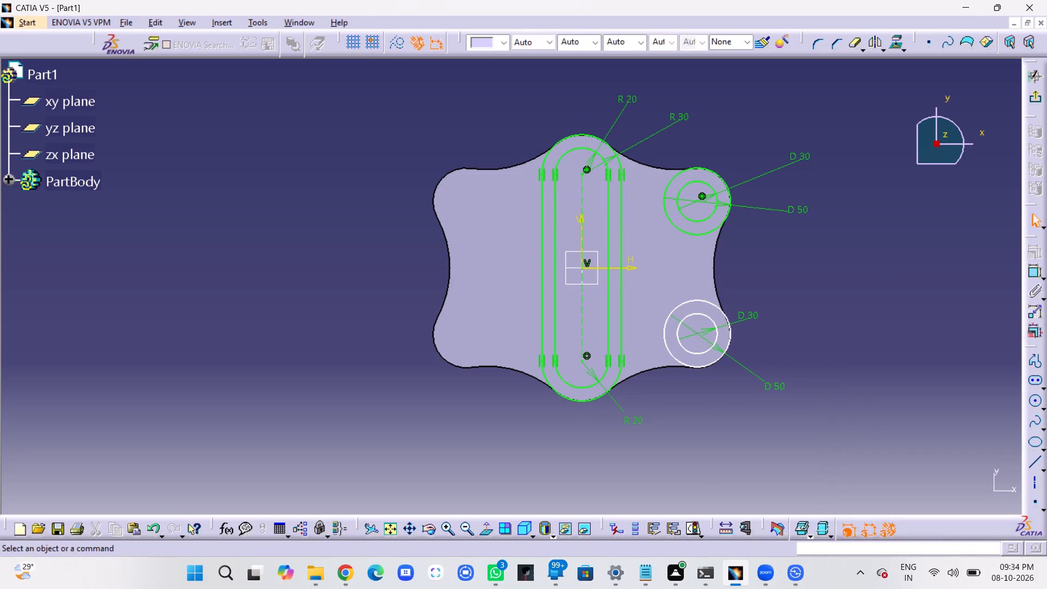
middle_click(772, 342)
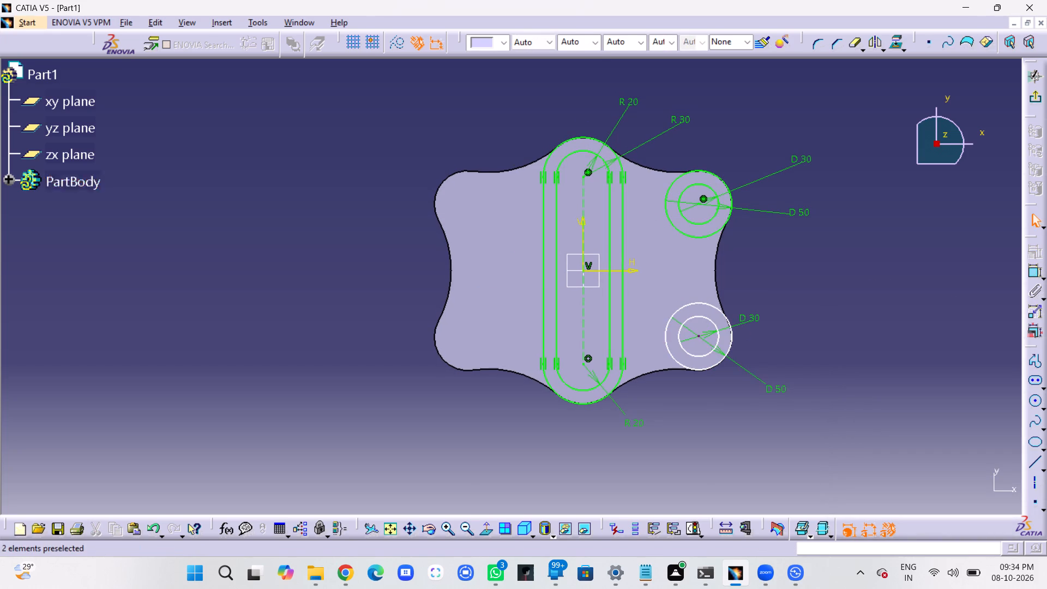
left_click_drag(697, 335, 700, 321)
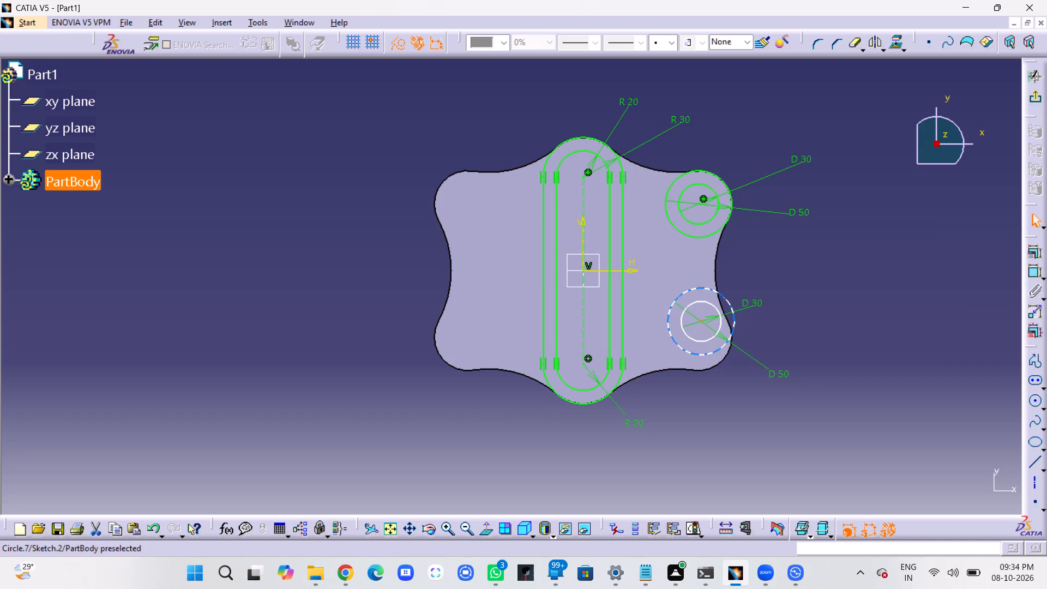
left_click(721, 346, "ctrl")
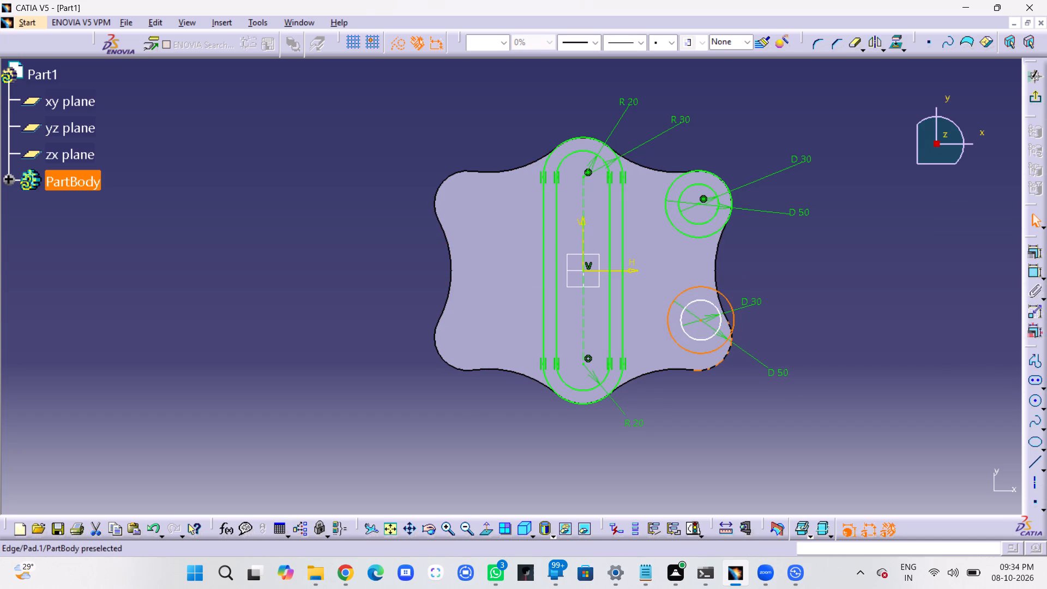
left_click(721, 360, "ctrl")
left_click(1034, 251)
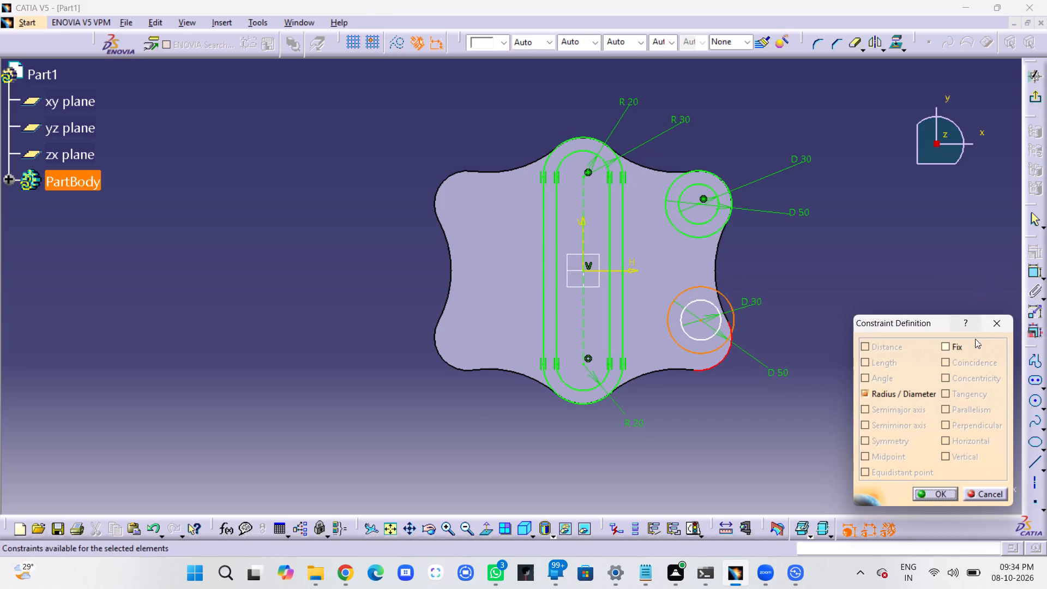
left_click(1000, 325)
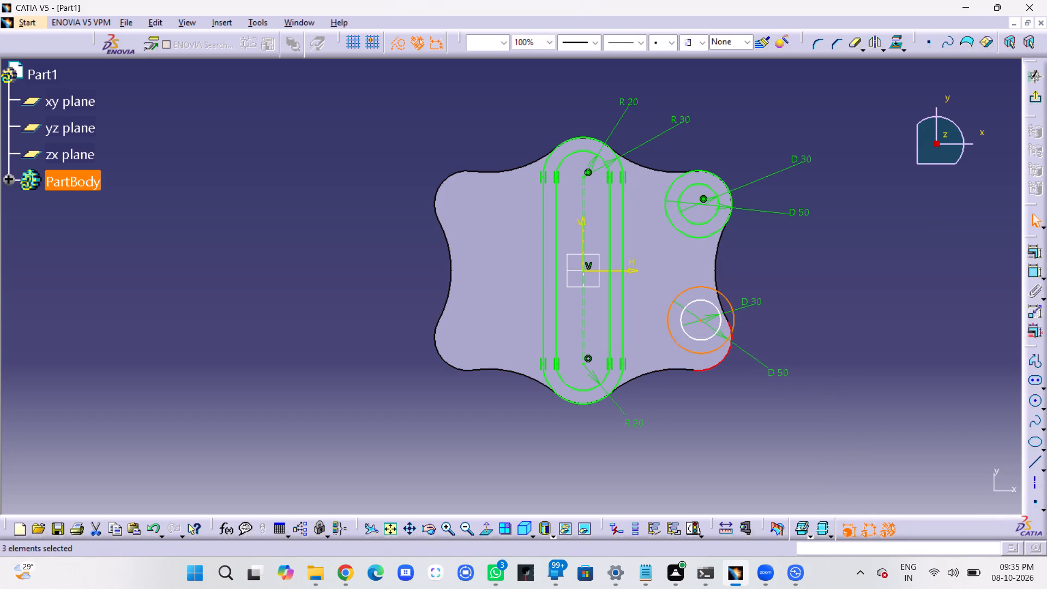
Move the lower-right circles back into their lobe and make the 50 mm circle concentric with the lobe's rounded edge.
left_click_drag(703, 322, 708, 331)
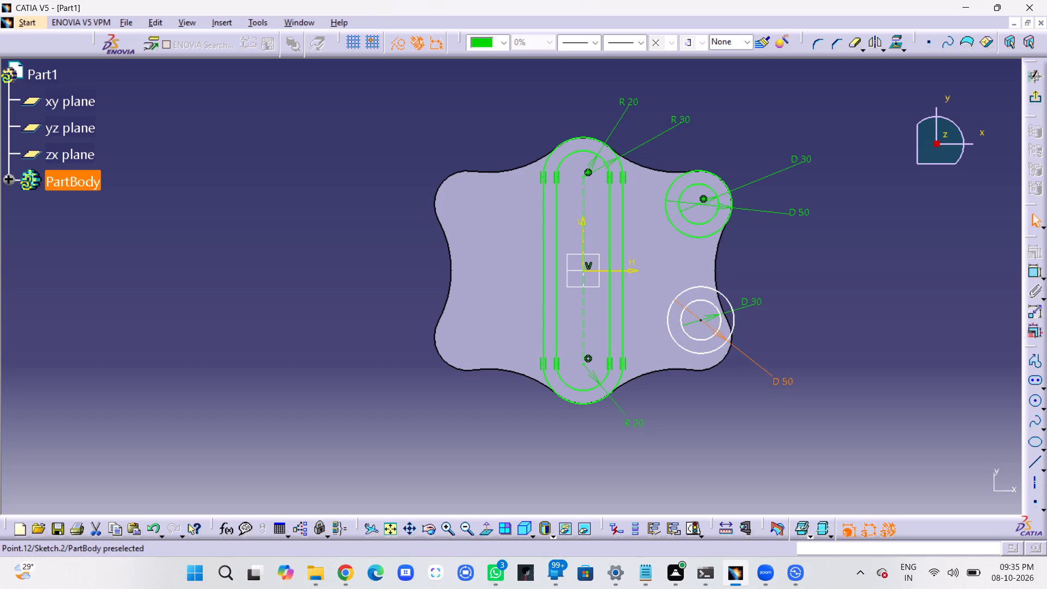
left_click_drag(700, 321, 695, 336)
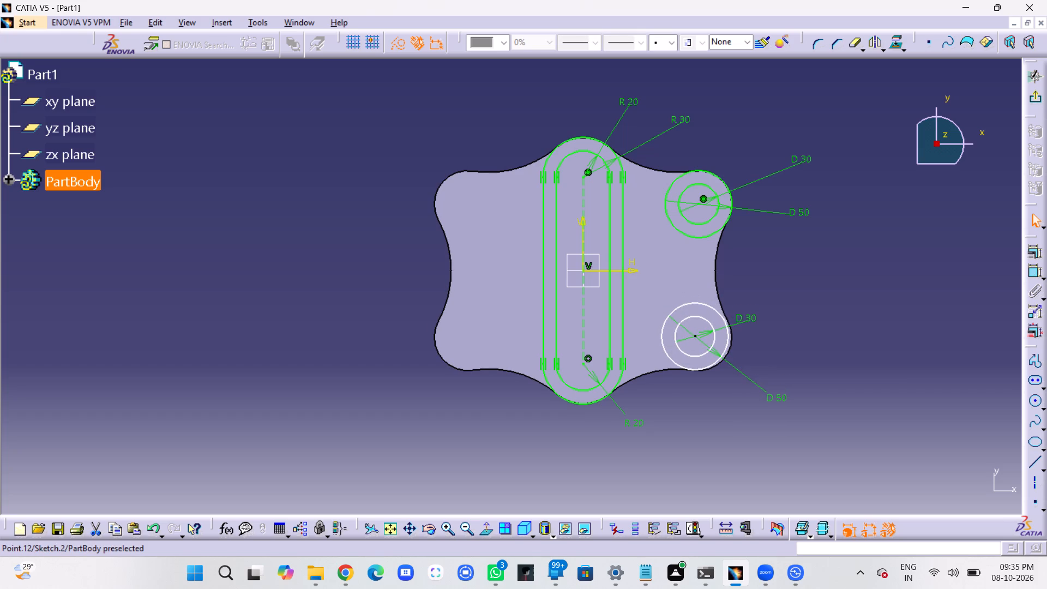
left_click_drag(695, 336, 696, 336)
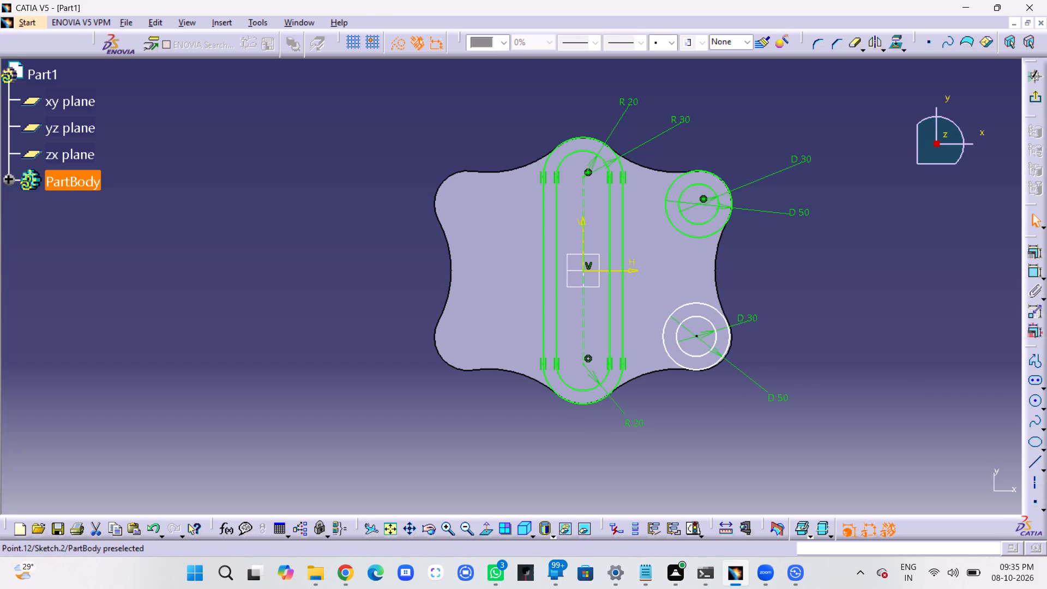
left_click(696, 335)
left_click(875, 369)
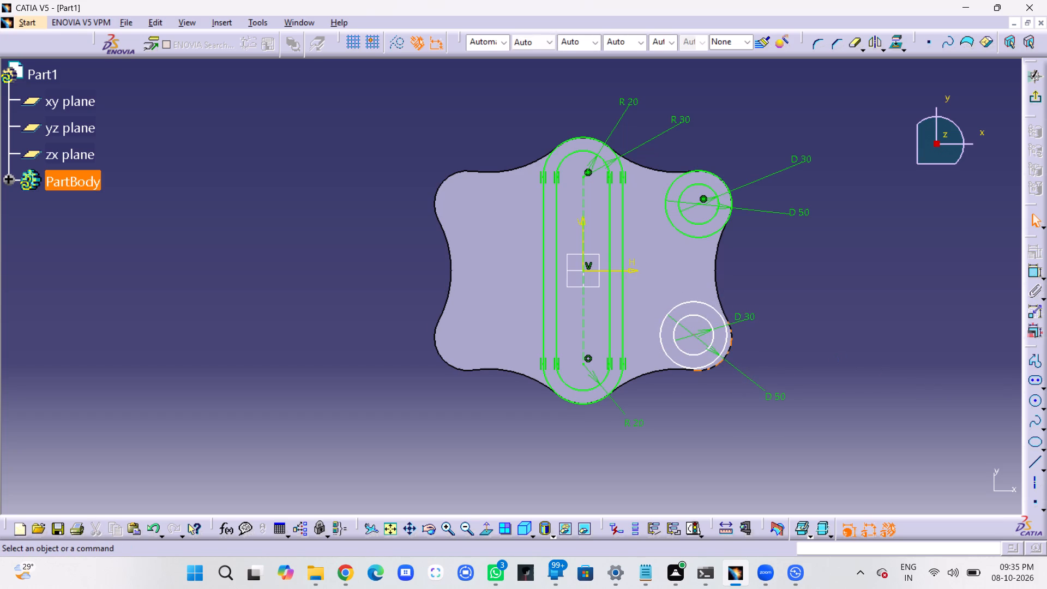
left_click(731, 348, "ctrl")
left_click(724, 345, "ctrl")
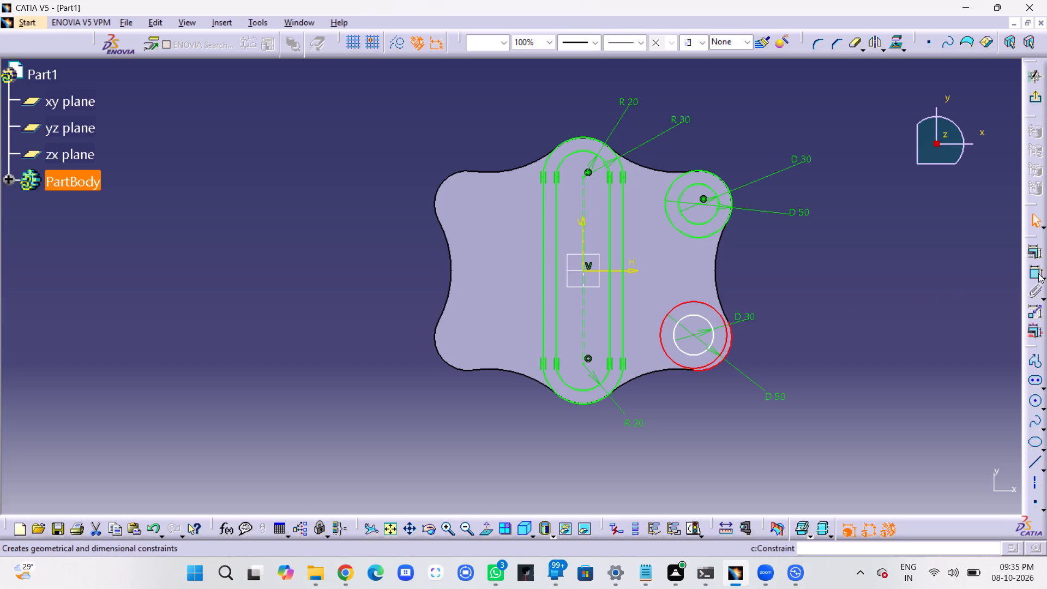
left_click(1034, 251)
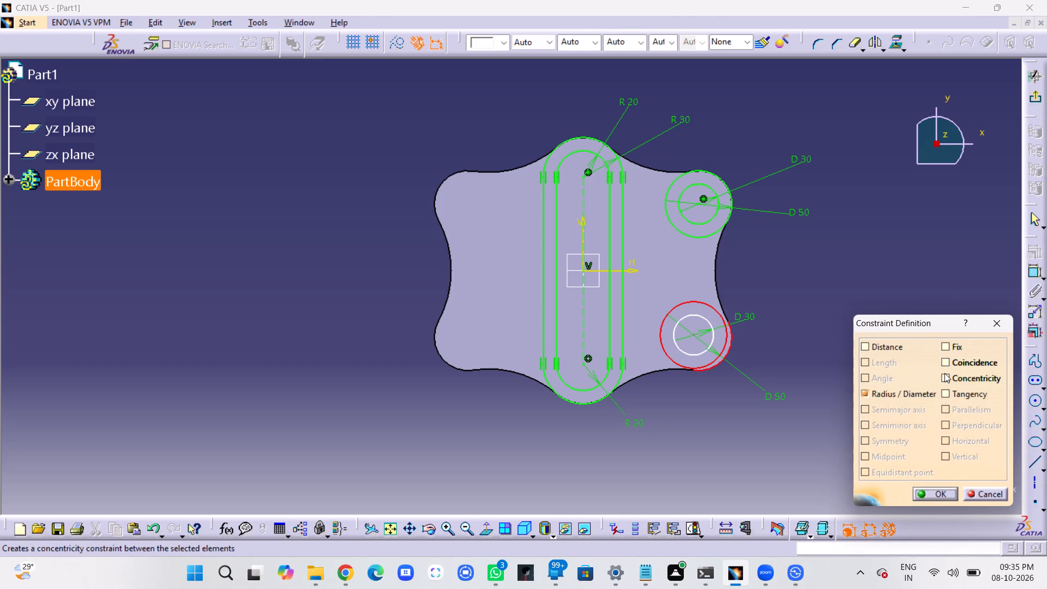
left_click(946, 381)
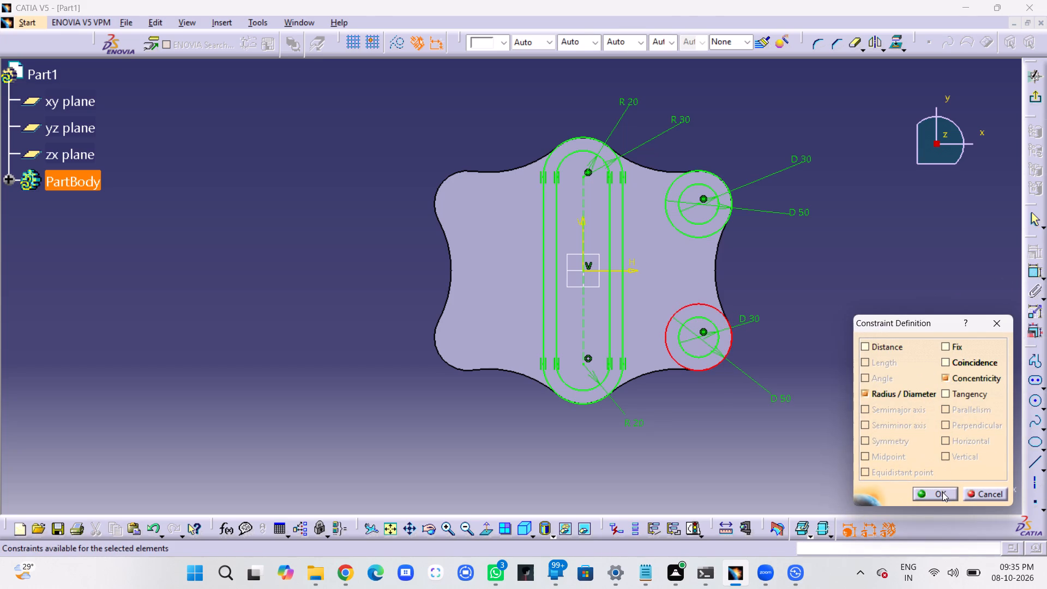
left_click(942, 492)
left_click(851, 396)
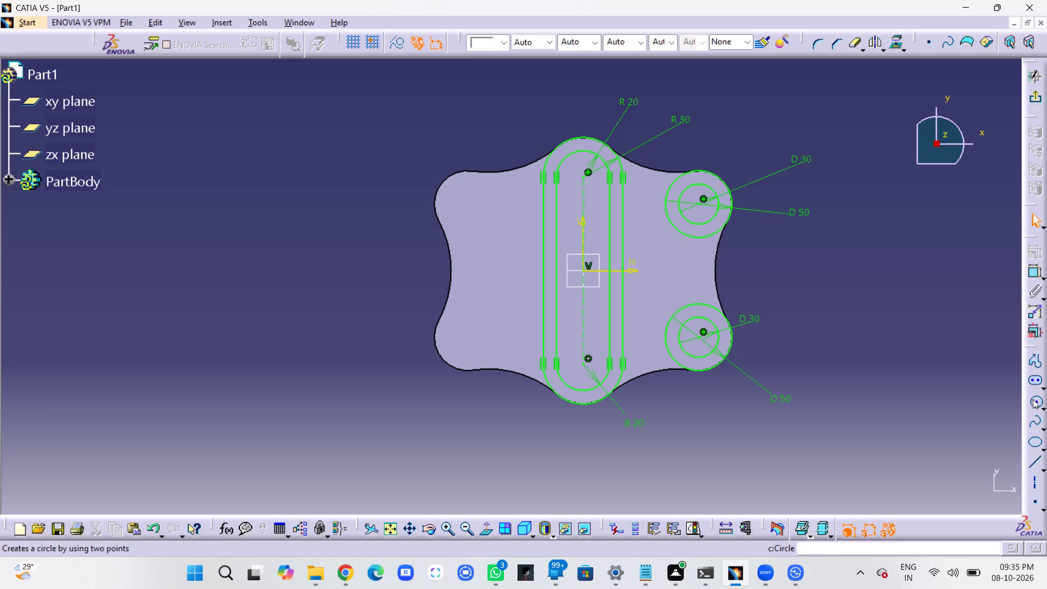
Sketch a circle about 29 mm in diameter inside the pad's upper-left lobe.
left_click(1033, 399)
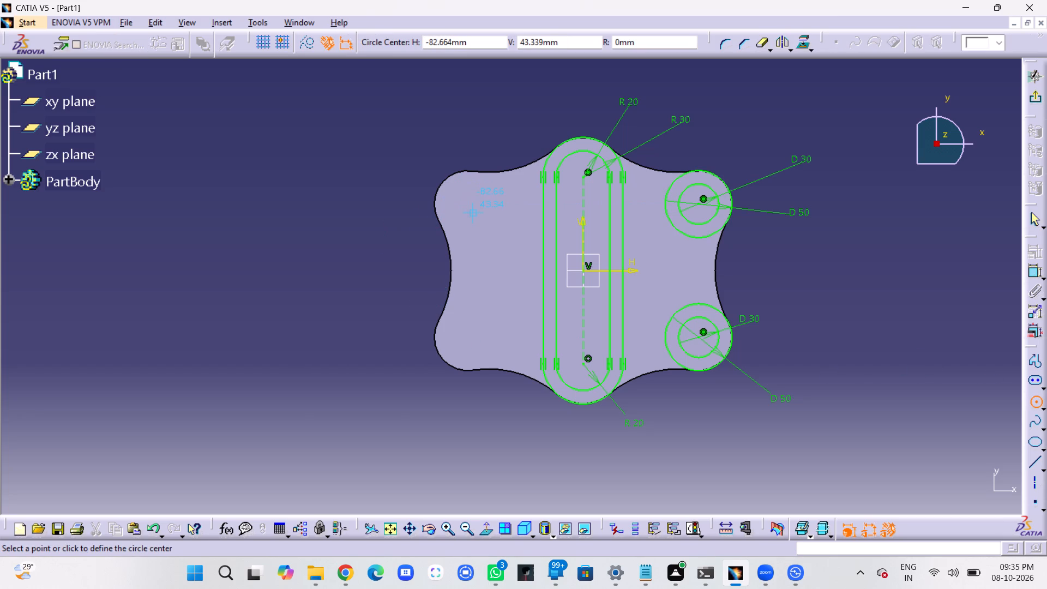
left_click(474, 208)
left_click(467, 192)
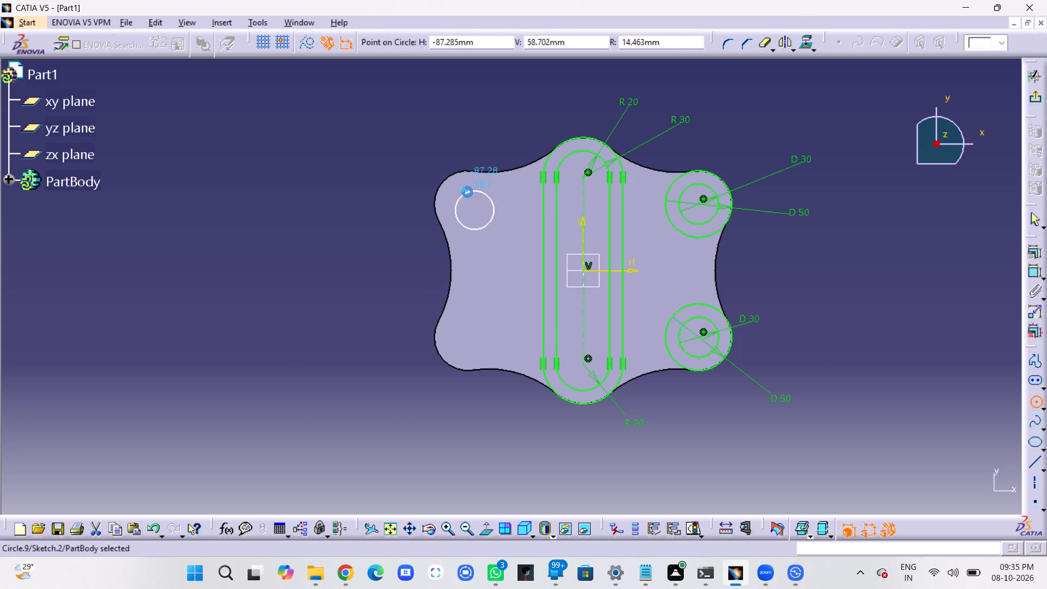
Dimension the upper-left circle as a diameter and set it to 50 mm.
left_click(1034, 271)
left_click(416, 172)
double_click(423, 167)
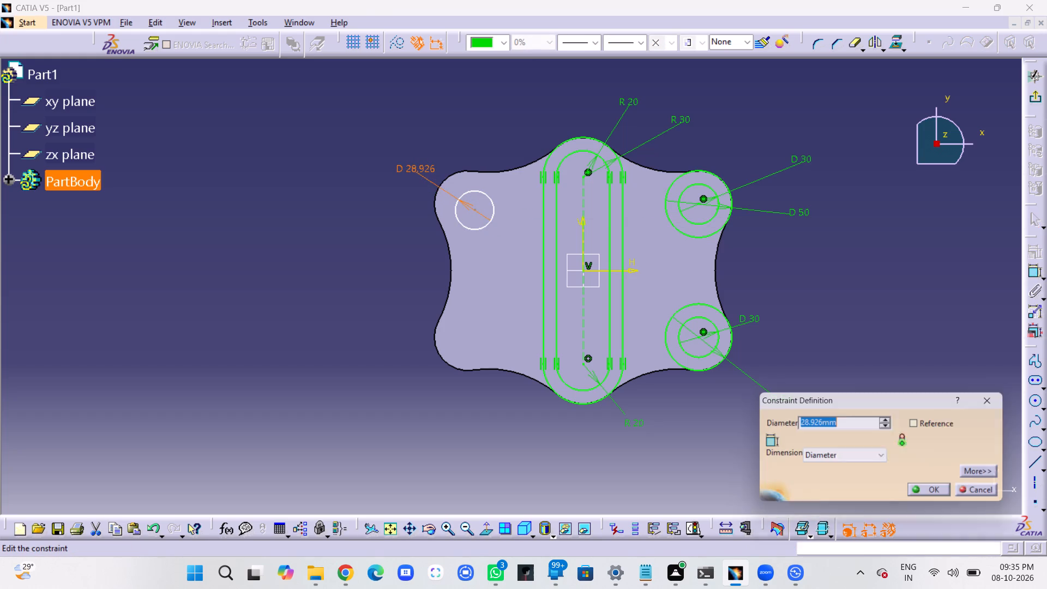
type("50")
key("Return")
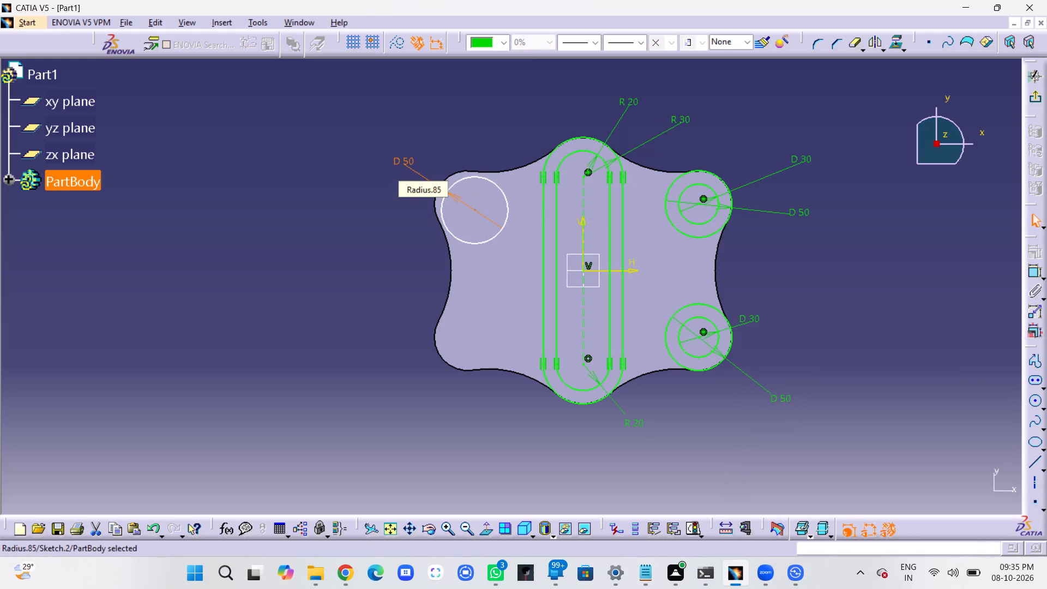
left_click(539, 128)
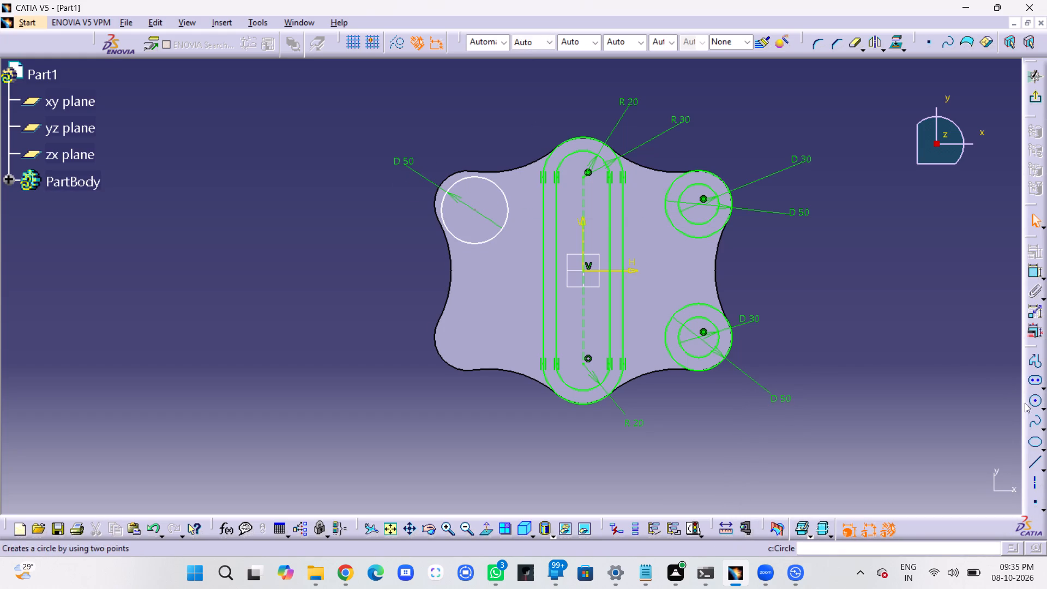
Sketch a second circle, about 18 mm in diameter, centred on the upper-left 50 mm circle.
left_click(1040, 404)
left_click(920, 418)
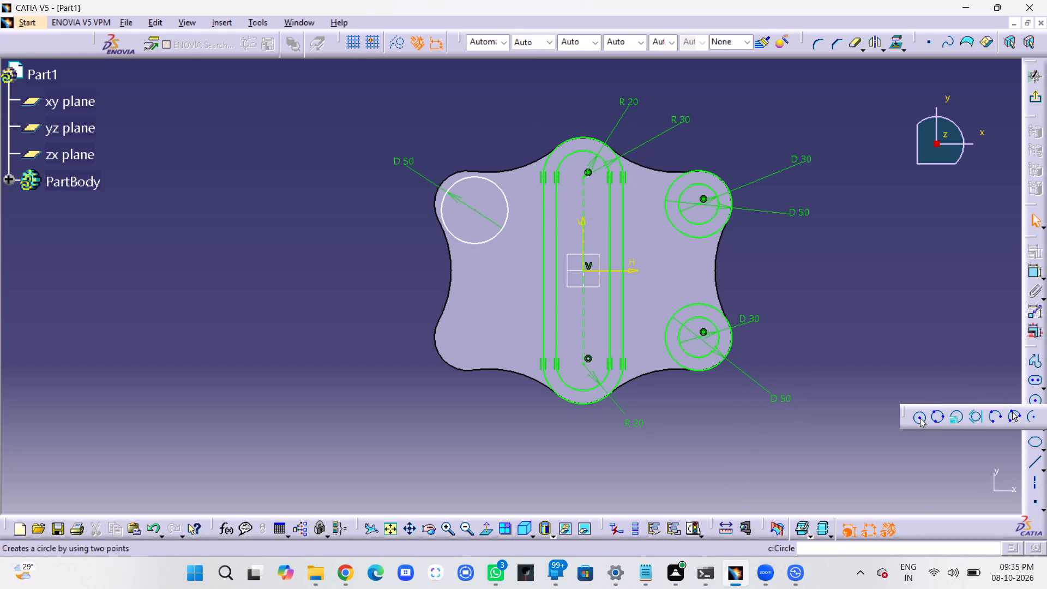
left_click(477, 211)
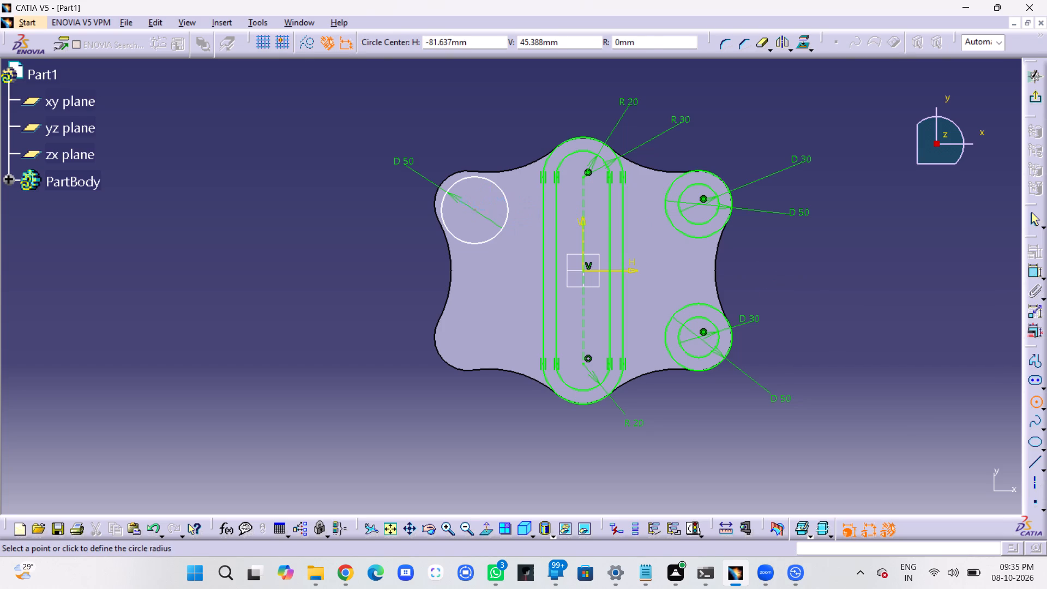
left_click(479, 222)
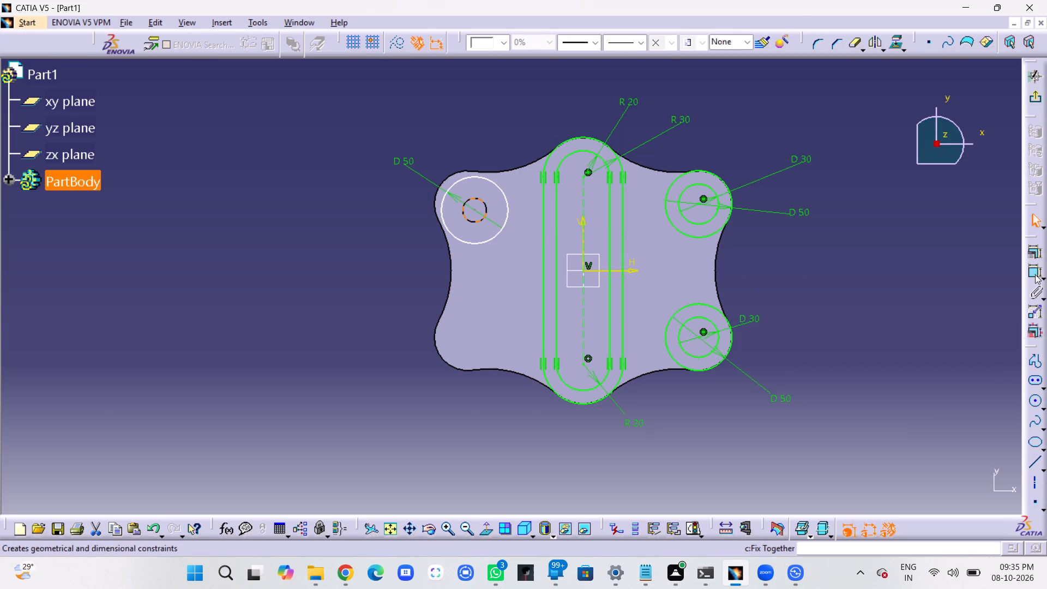
Dimension the inner upper-left circle as a diameter and set it to 30 mm.
left_click(1033, 273)
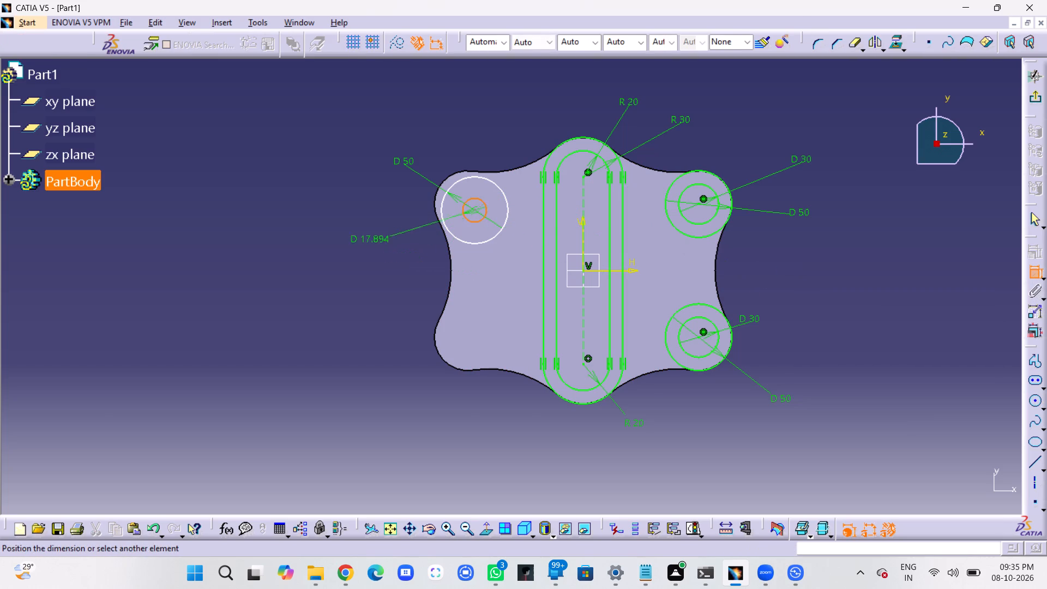
left_click(395, 229)
double_click(396, 225)
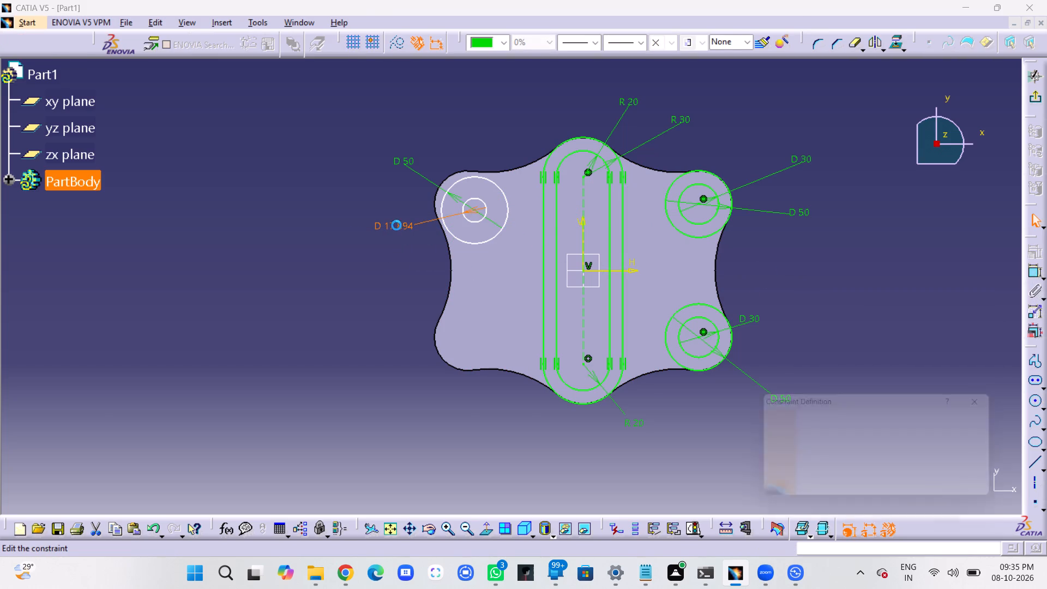
type("30")
key("Return")
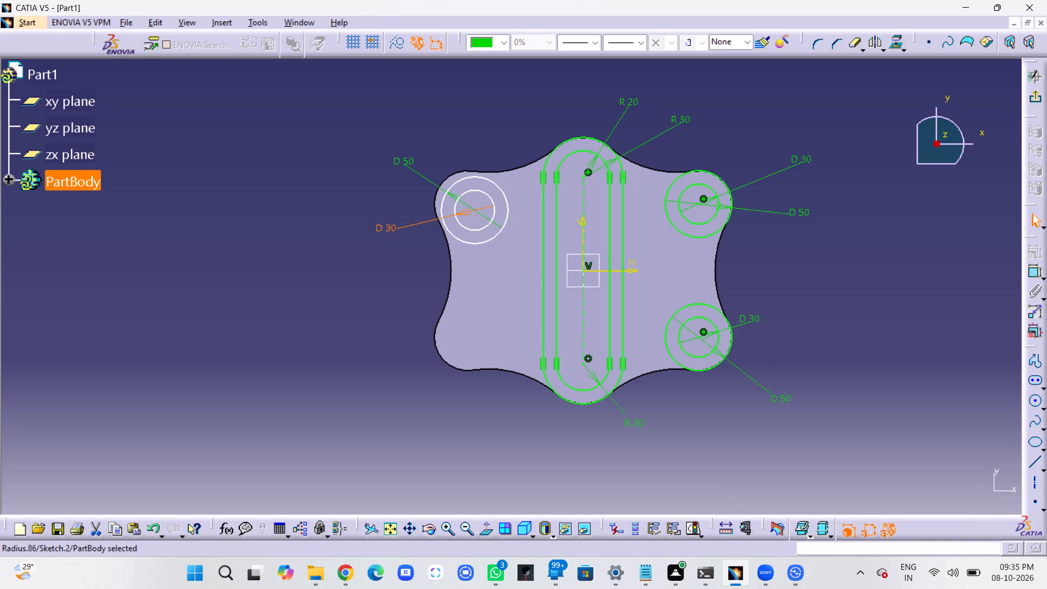
left_click(359, 273)
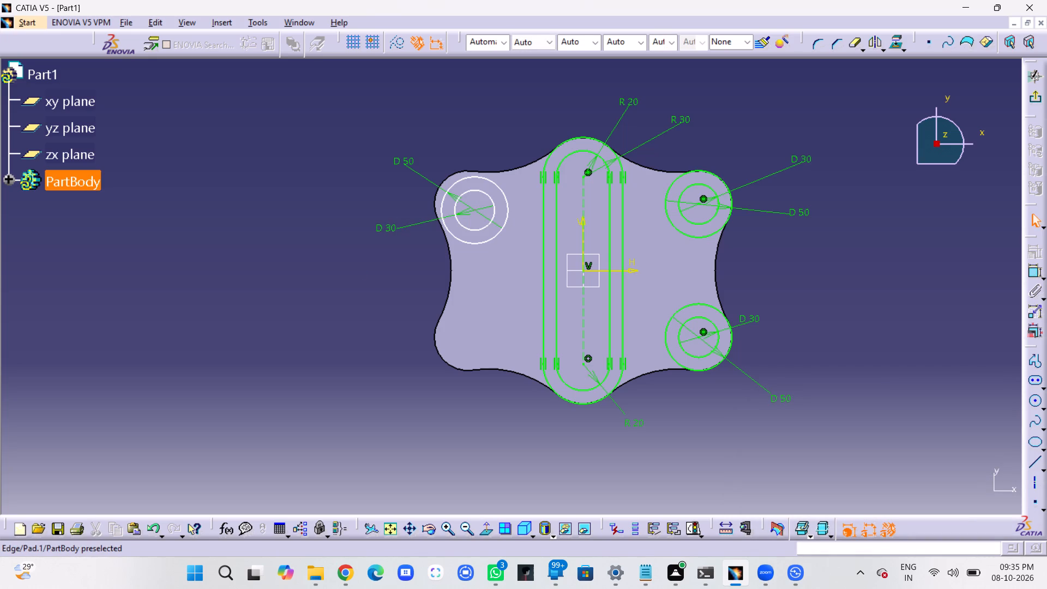
Make the upper-left 50 mm circle concentric with the rounded edge of the pad's upper-left lobe.
left_click(453, 187, "ctrl")
left_click(443, 179, "ctrl")
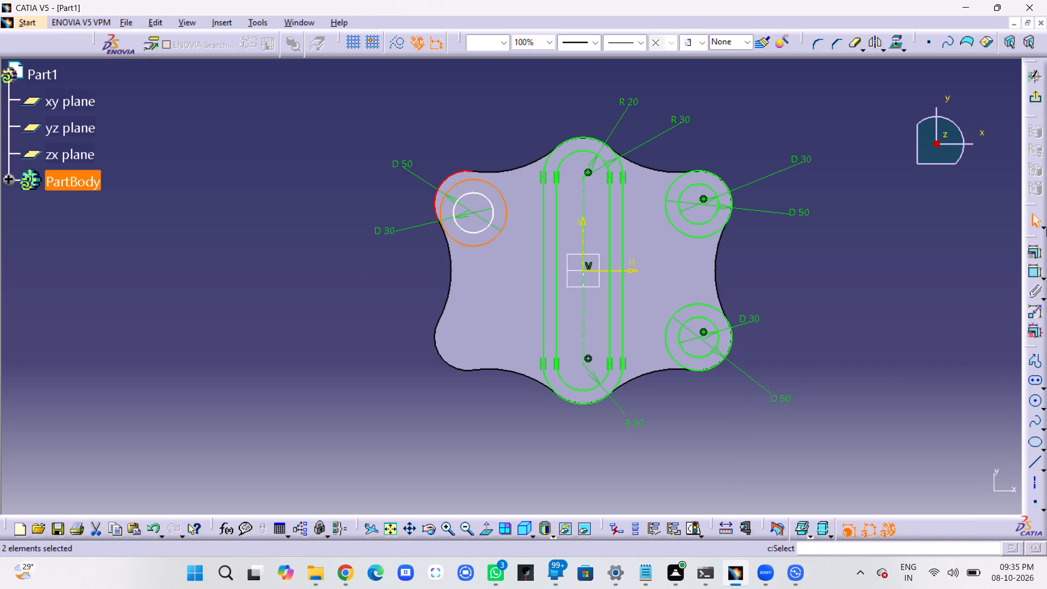
left_click(1033, 254)
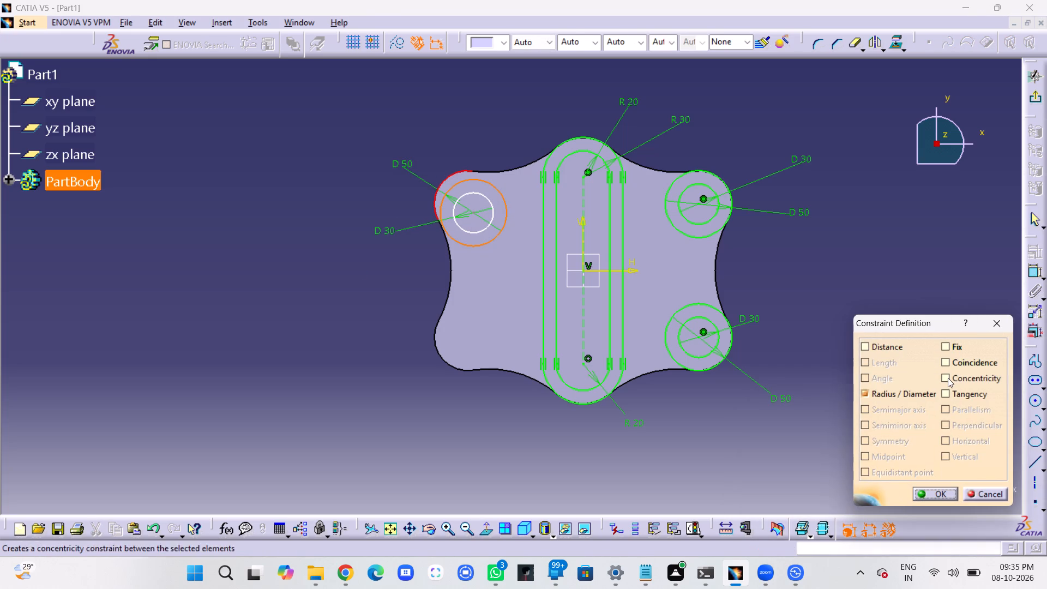
left_click(948, 378)
left_click(929, 494)
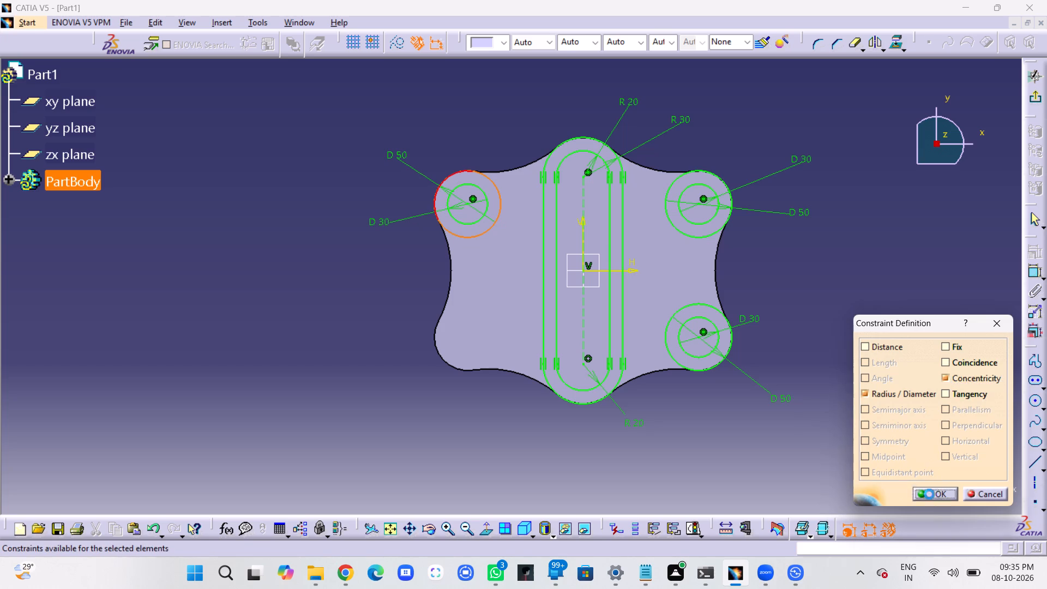
Sketch a circle about 27 mm in diameter inside the pad's lower-left lobe.
left_click(1036, 400)
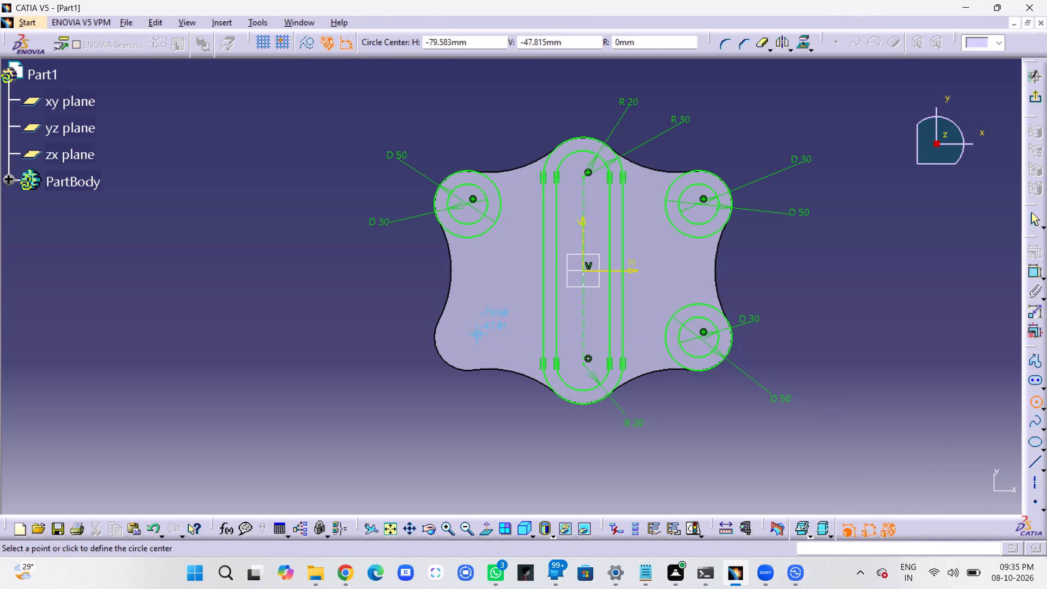
left_click(477, 334)
left_click(495, 324)
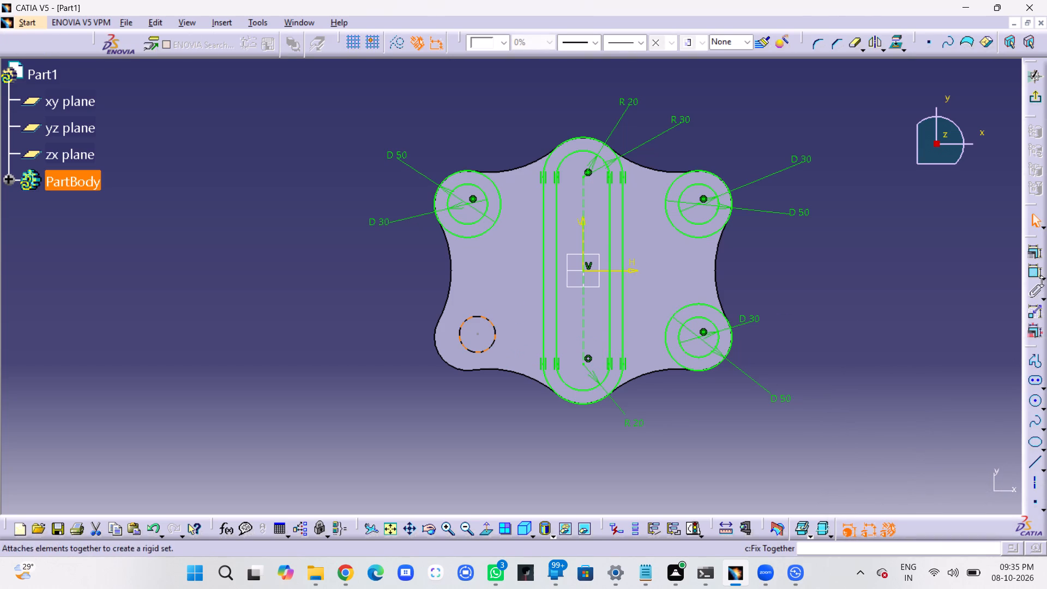
Dimension the lower-left circle as a diameter and set it to 50 mm.
left_click(1039, 276)
left_click(398, 372)
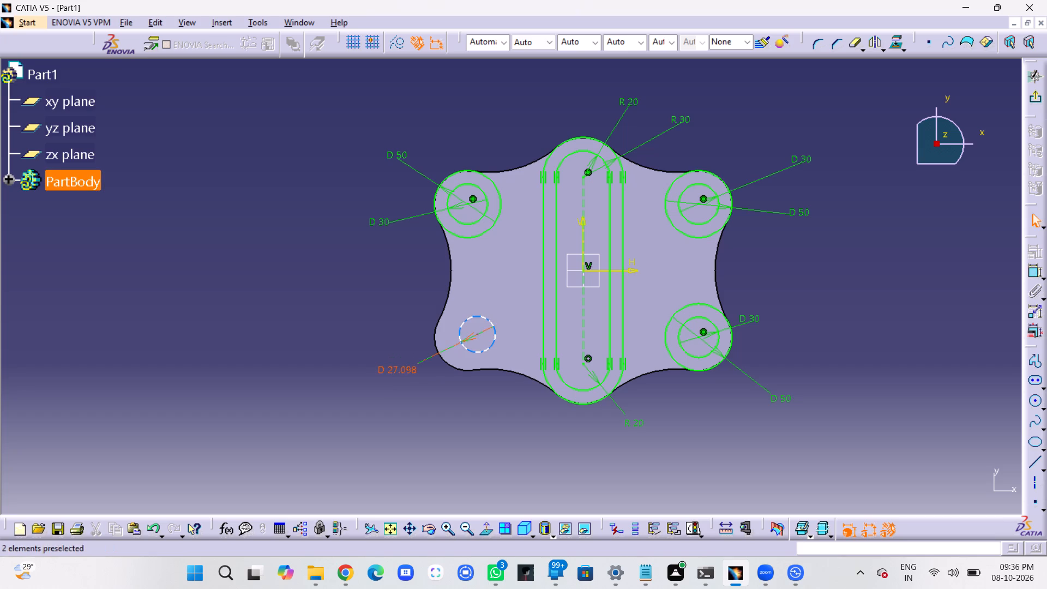
double_click(401, 370)
type("50")
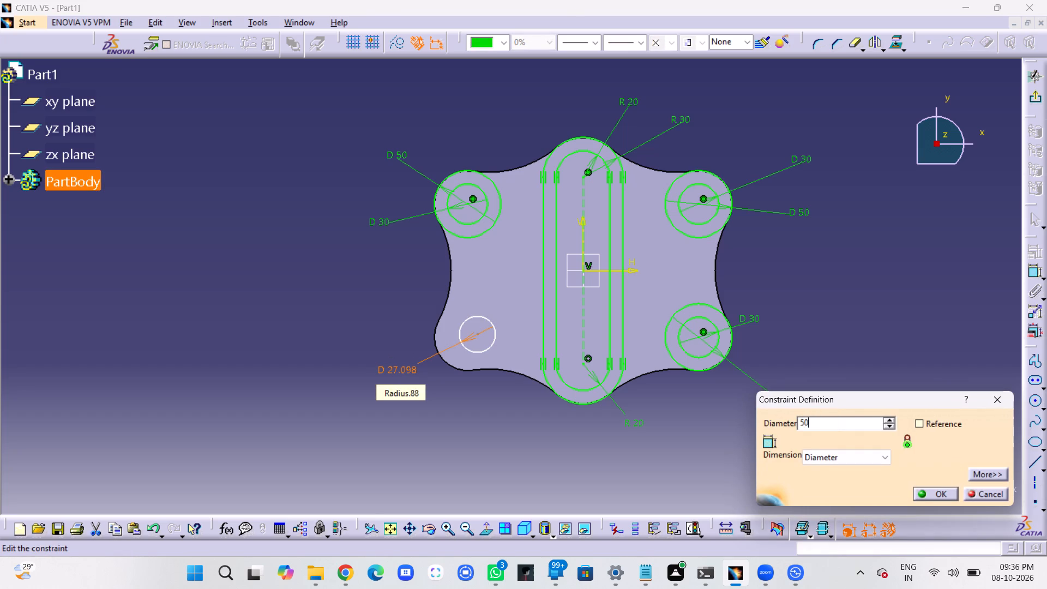
key("Return")
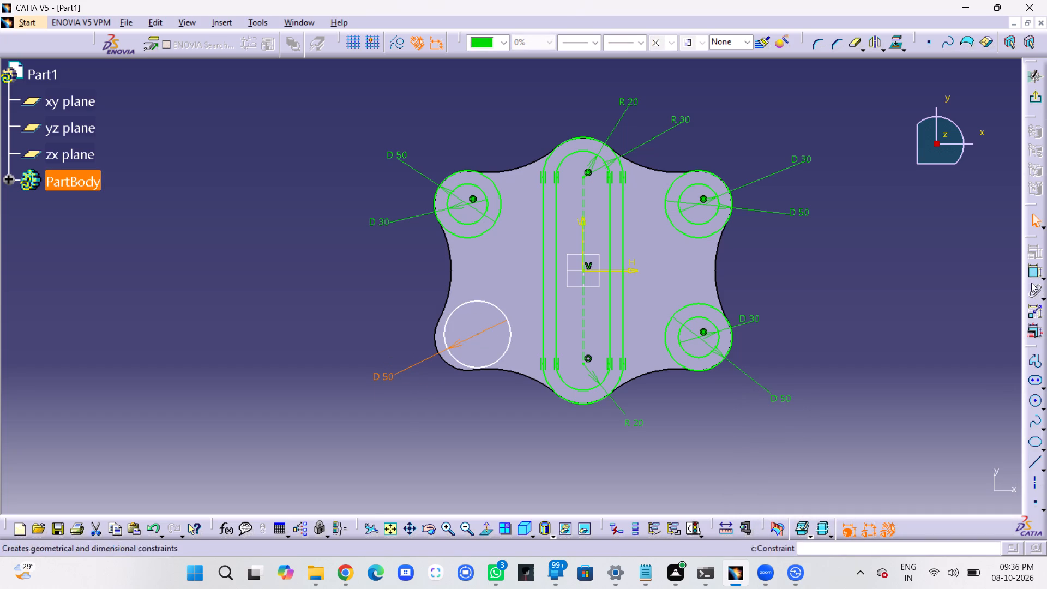
Sketch a second circle, about 23 mm in diameter, centred on the lower-left 50 mm circle.
left_click(1033, 399)
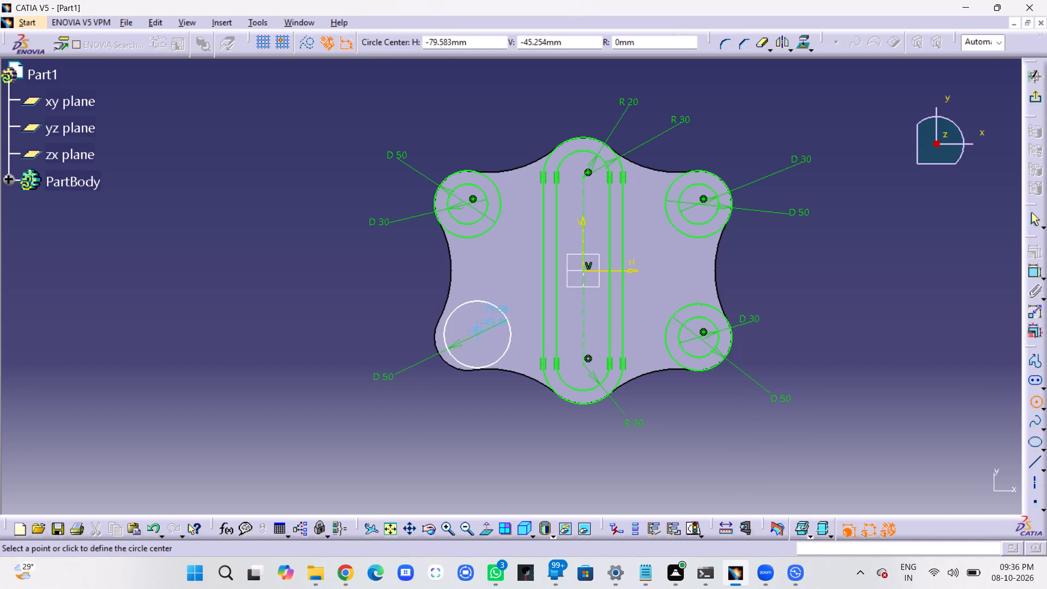
left_click(475, 333)
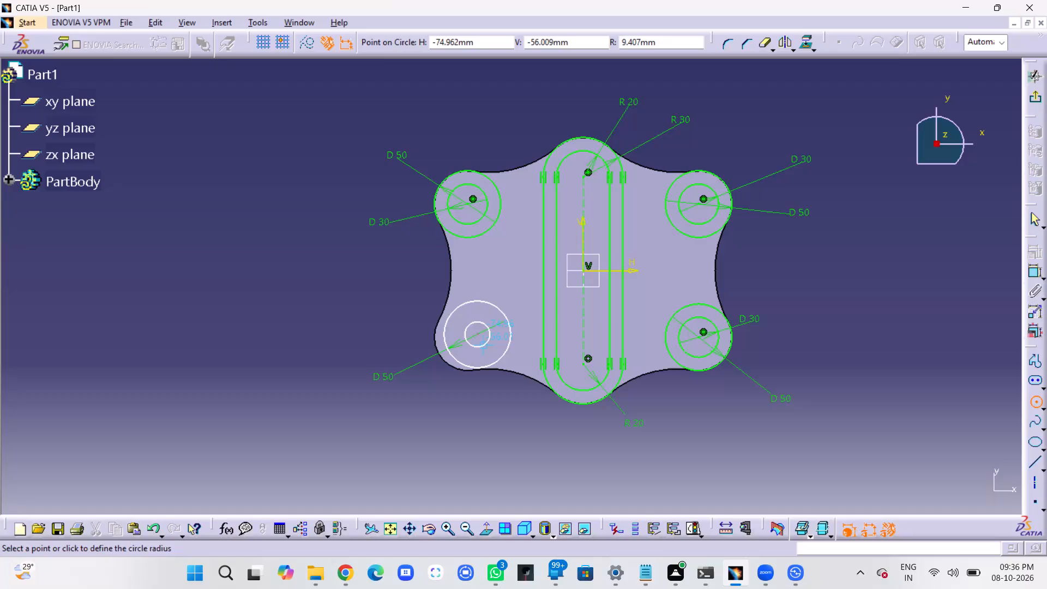
left_click(484, 347)
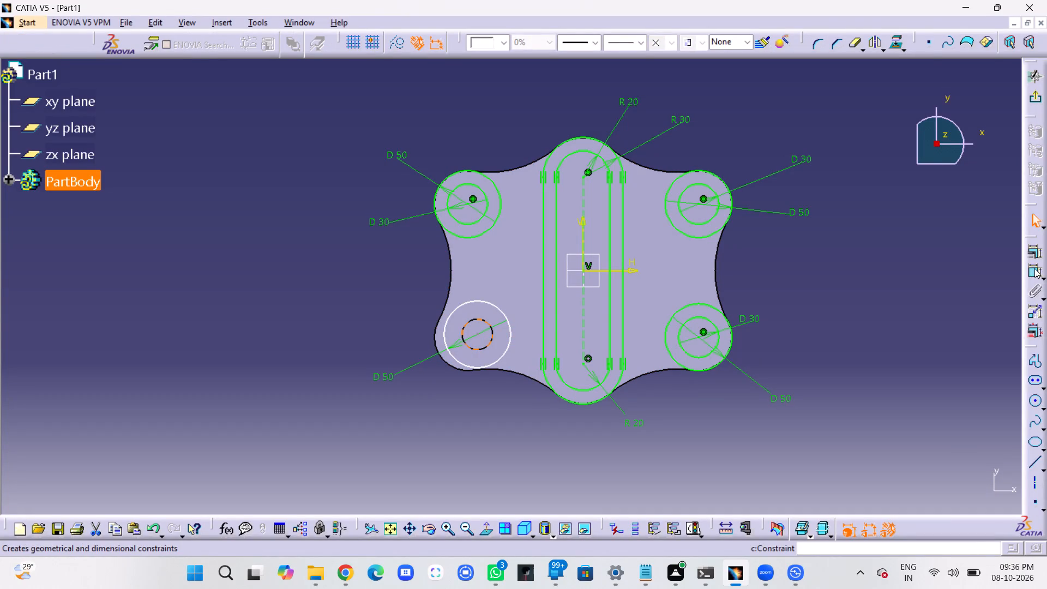
Dimension the inner lower-left circle as a diameter and set it to 30 mm.
left_click(1034, 268)
left_click(397, 336)
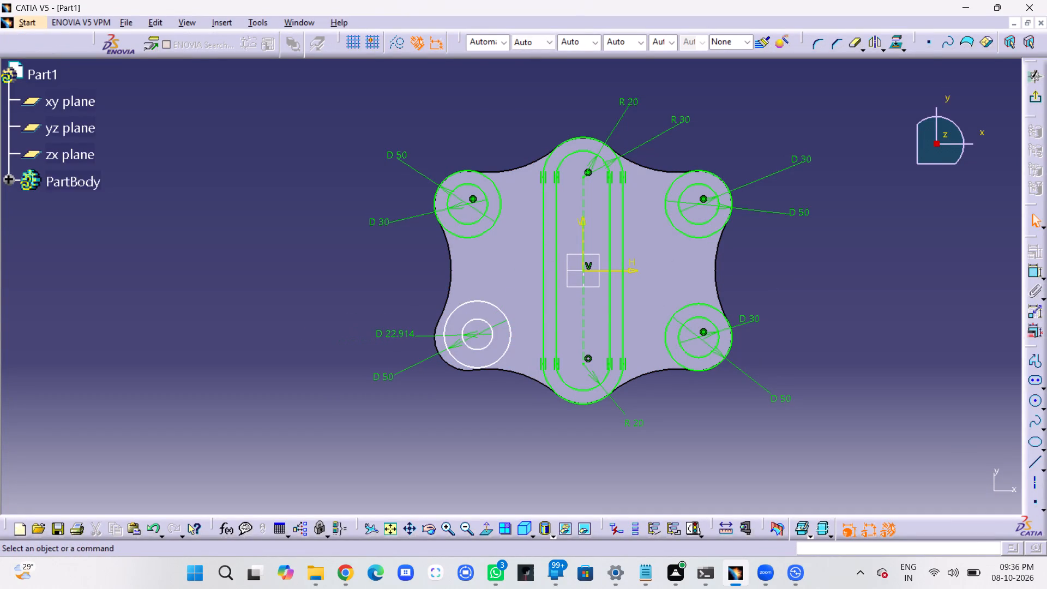
double_click(397, 328)
type("30")
key("Return")
left_click(427, 443)
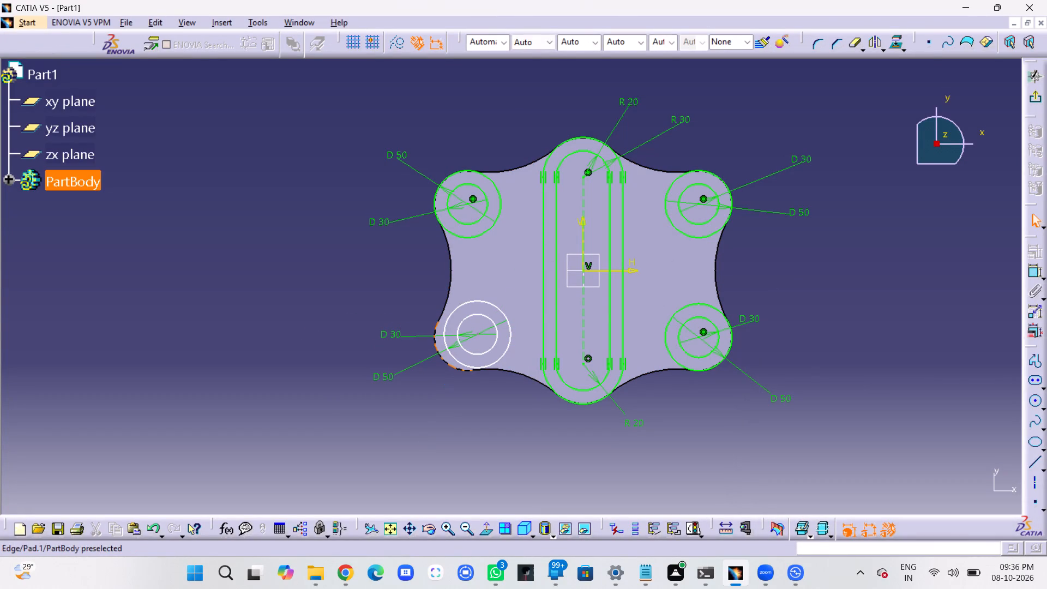
Make the lower-left 50 mm circle concentric with the rounded edge of the pad's lower-left lobe.
left_click(443, 340, "ctrl")
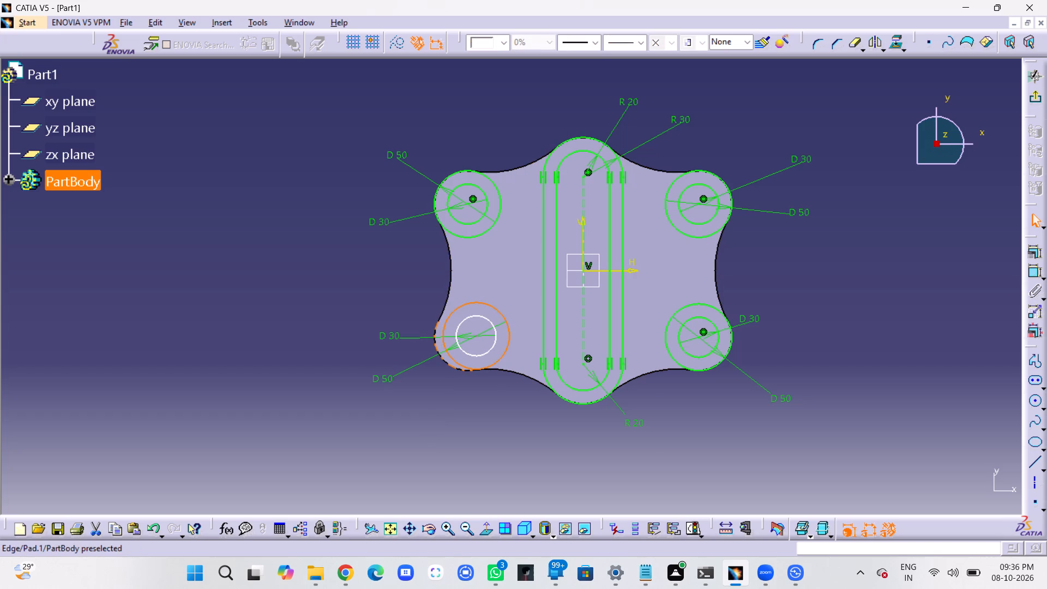
left_click(437, 346, "ctrl")
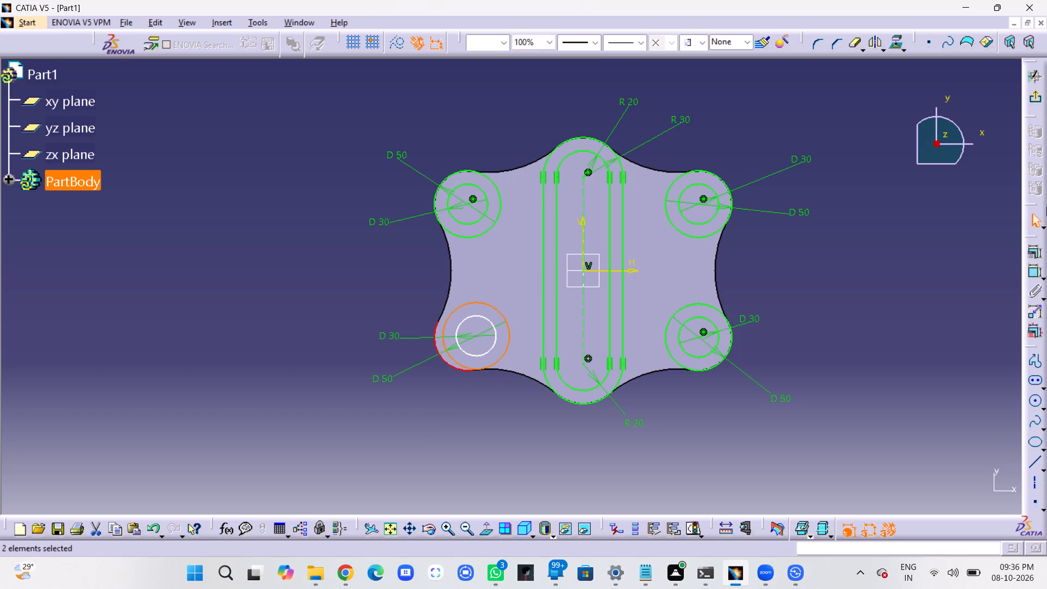
left_click(1033, 250)
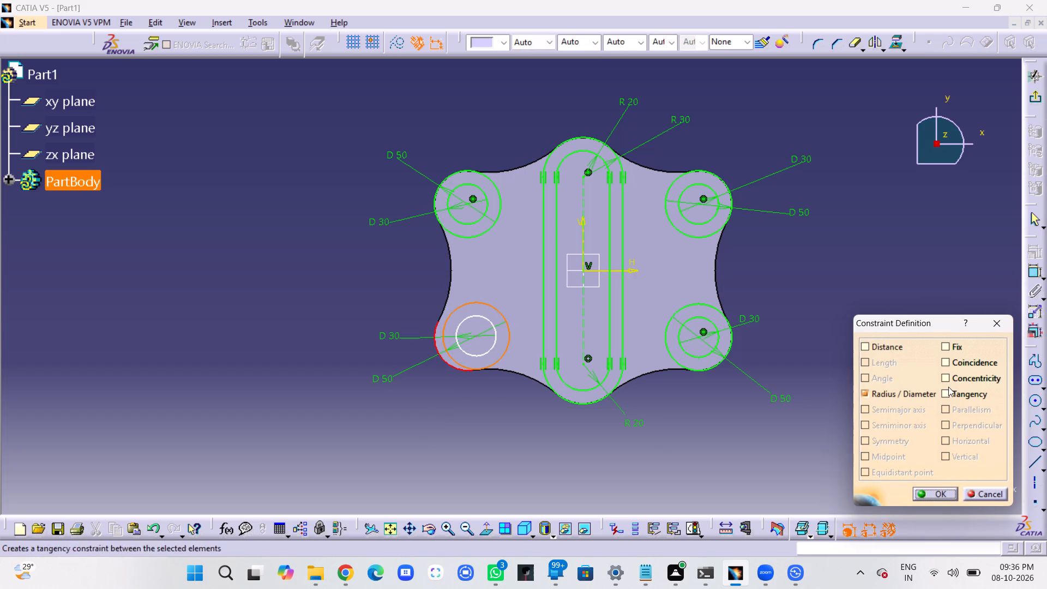
left_click(944, 381)
left_click(937, 492)
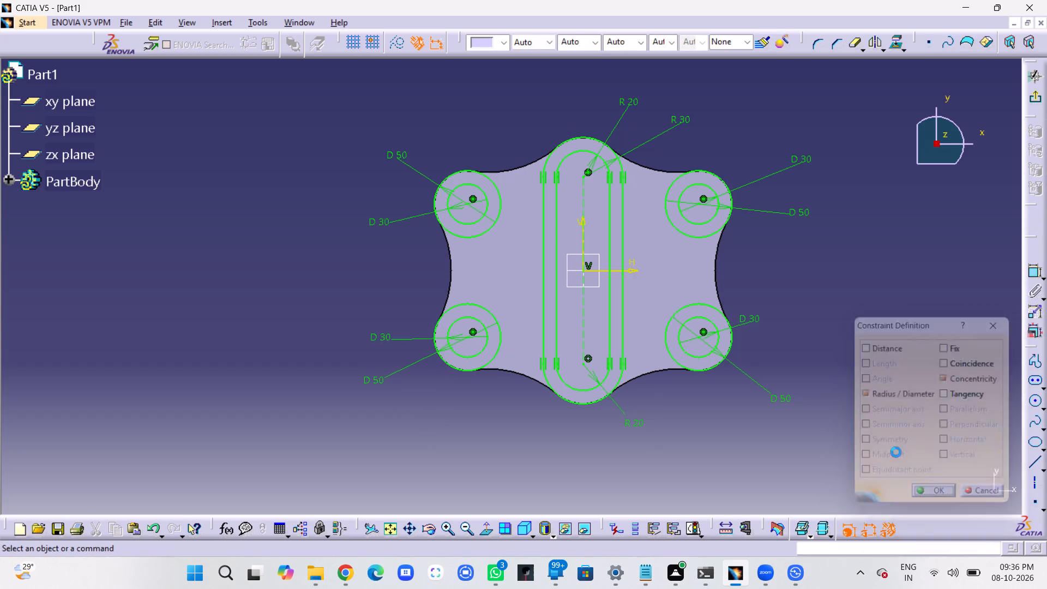
left_click(868, 440)
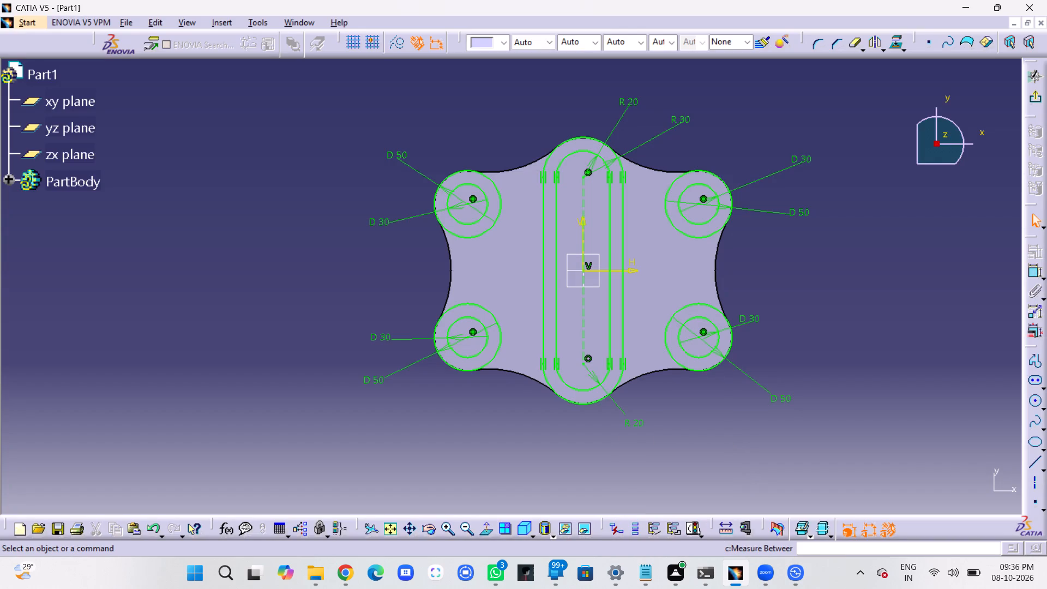
Exit the sketch and extrude its elongated and circular ring profiles upward as a 15 mm pad.
left_click(1034, 97)
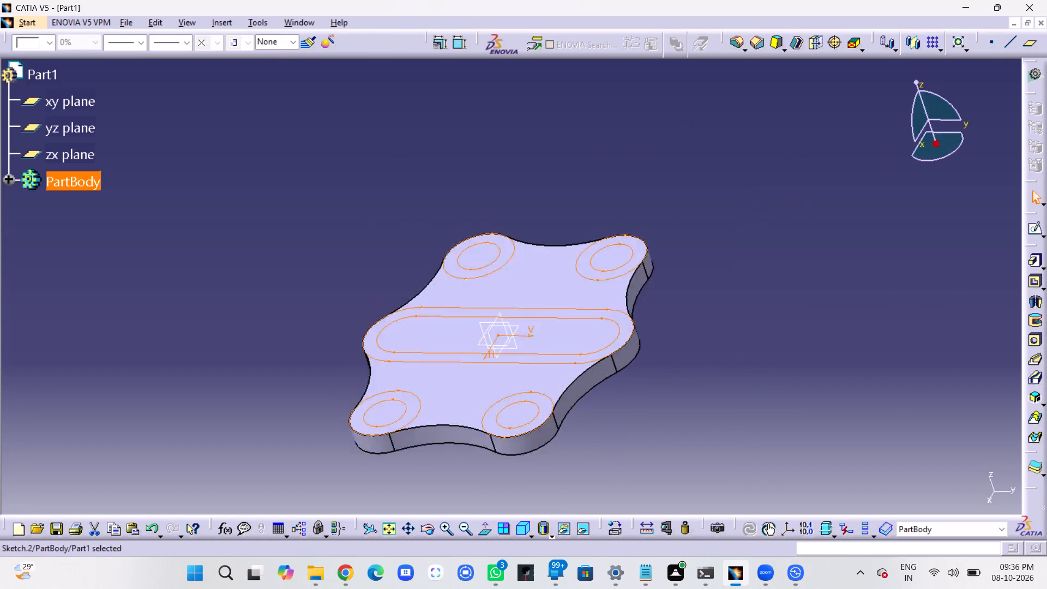
middle_click_drag(721, 260, 821, 238)
middle_click(821, 238)
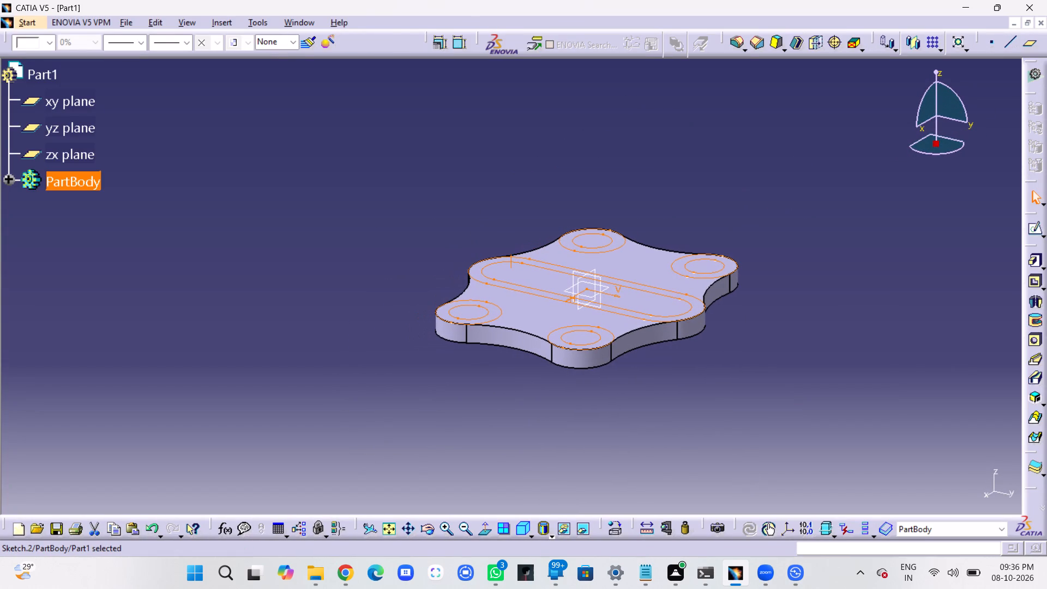
middle_click_drag(426, 412, 771, 360)
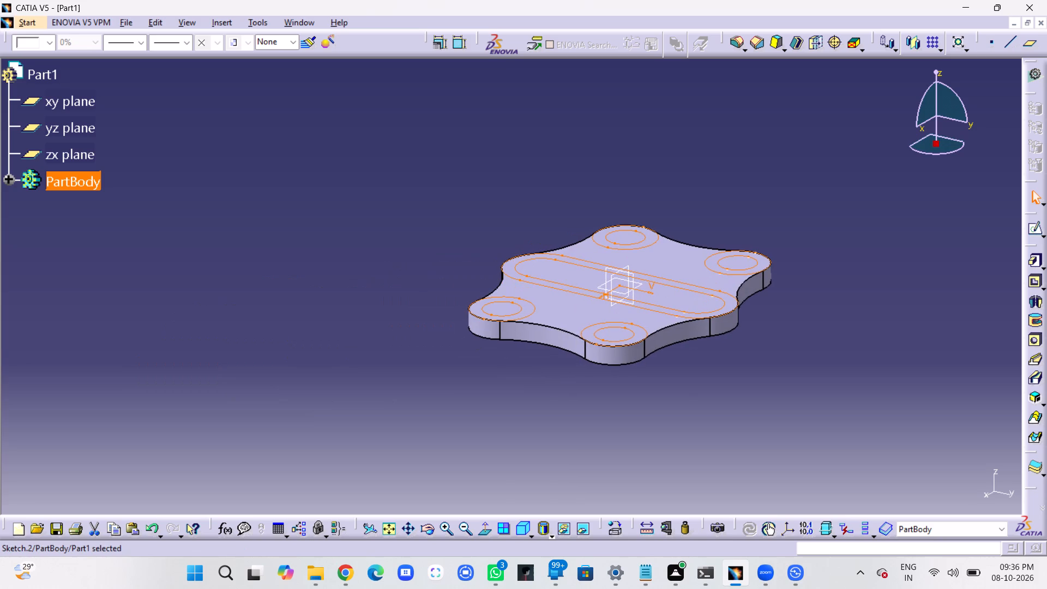
middle_click_drag(814, 315, 776, 315)
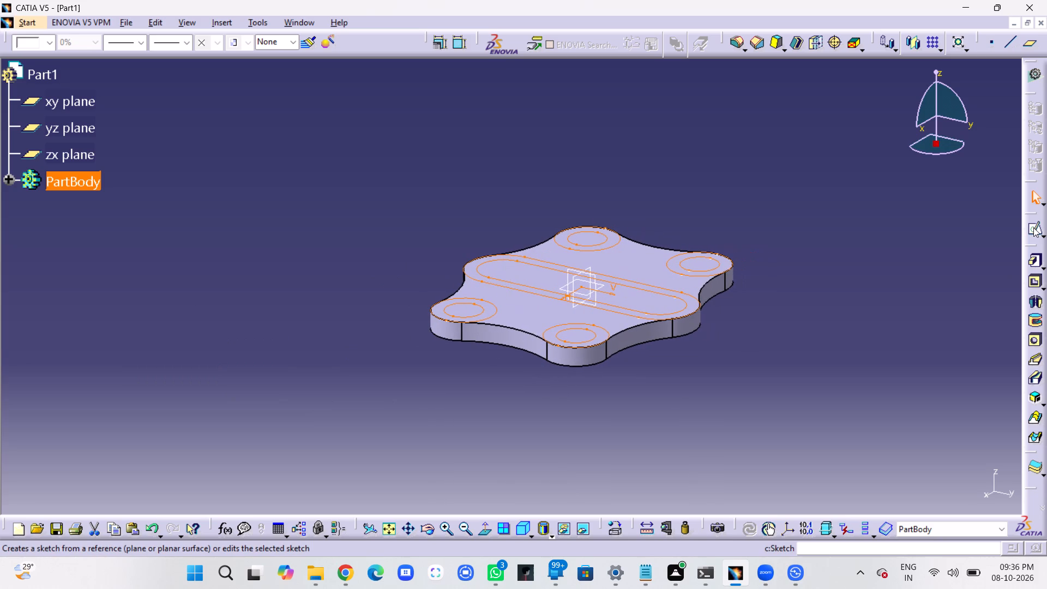
left_click(1036, 263)
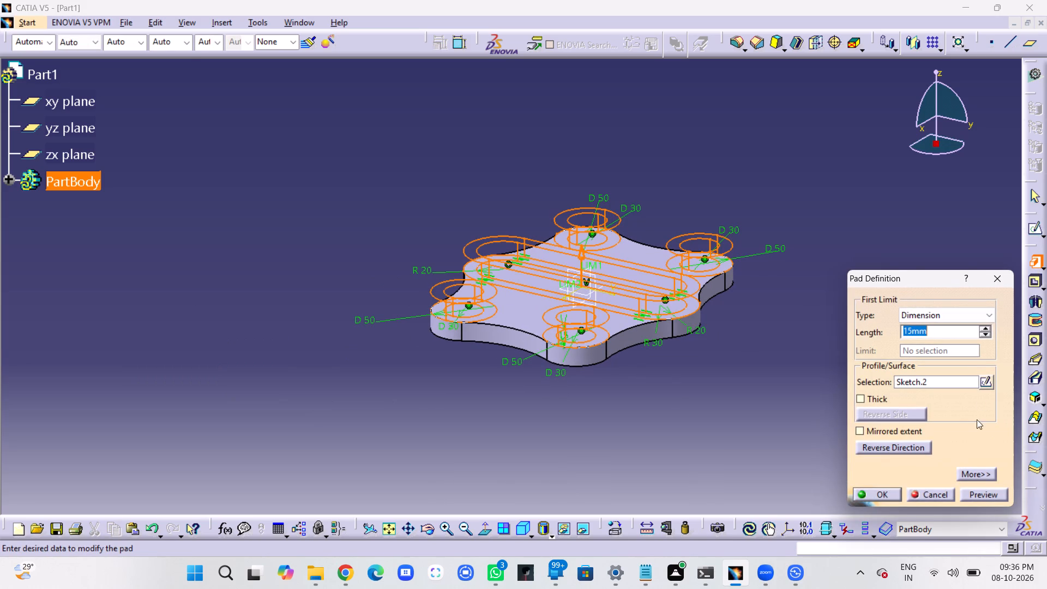
left_click(983, 494)
left_click(874, 490)
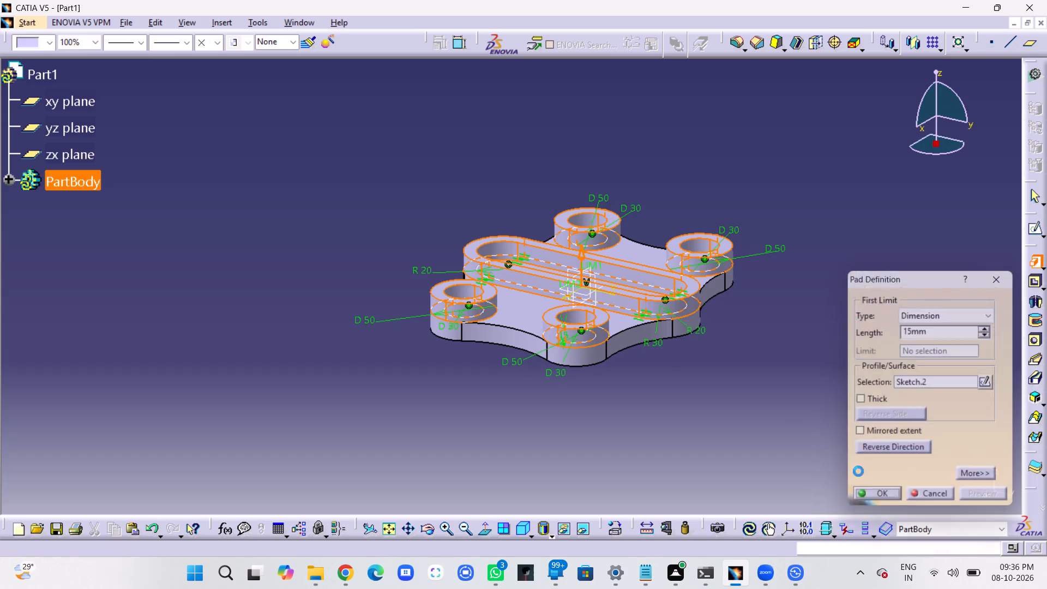
left_click(779, 416)
Examine the padded corner rings and the central elongated rim from several angles.
middle_click_drag(451, 390, 590, 434)
right_click_drag(451, 390, 590, 434)
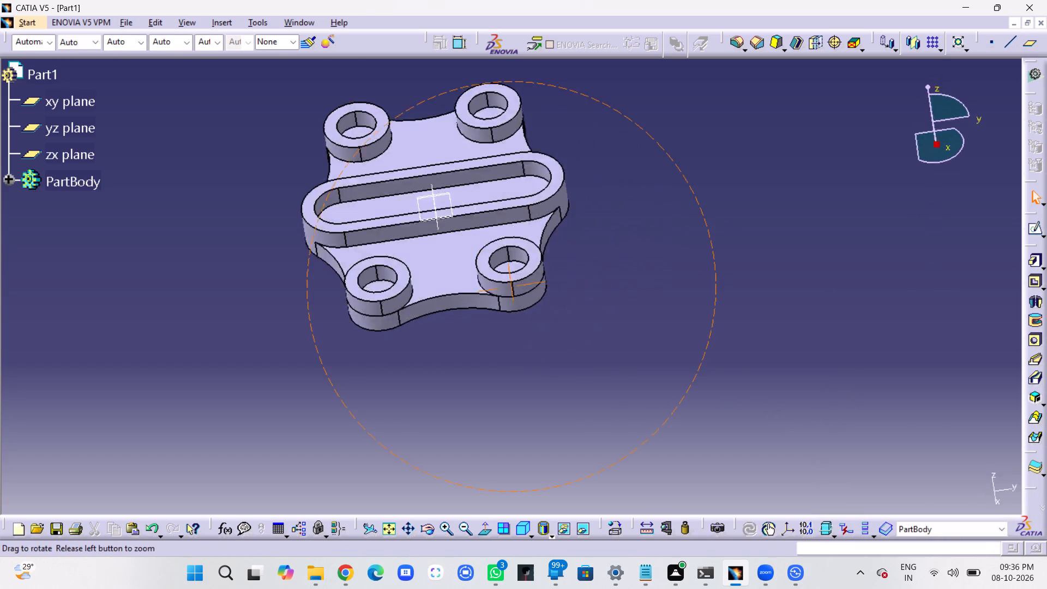
middle_click_drag(590, 434, 700, 412)
right_click_drag(590, 434, 700, 412)
middle_click(700, 412)
middle_click_drag(570, 377, 820, 443)
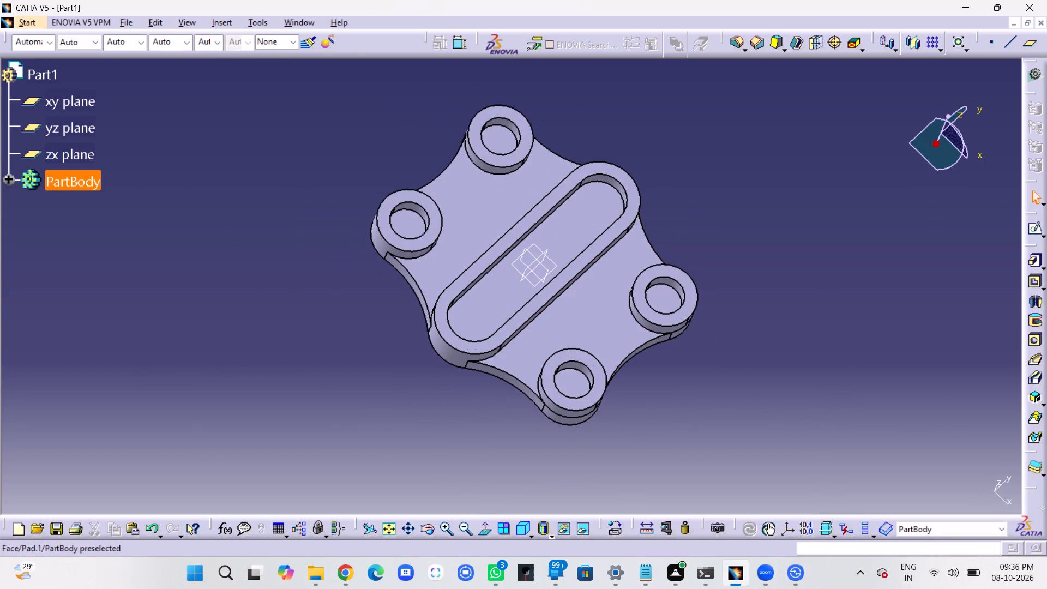
middle_click_drag(633, 386, 605, 303)
right_click_drag(634, 387, 605, 303)
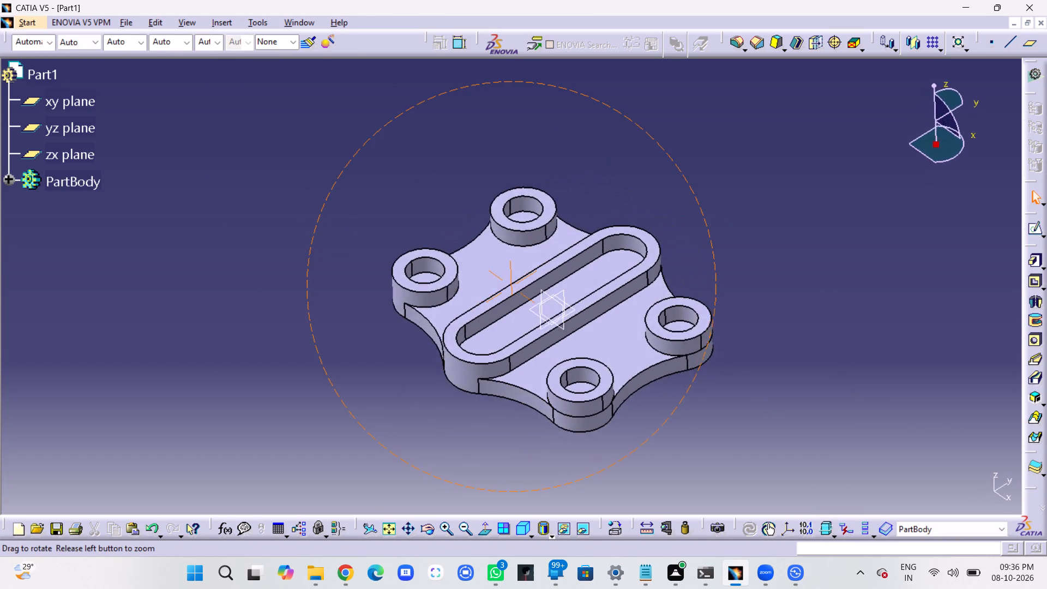
middle_click_drag(605, 303, 596, 336)
right_click_drag(605, 303, 596, 336)
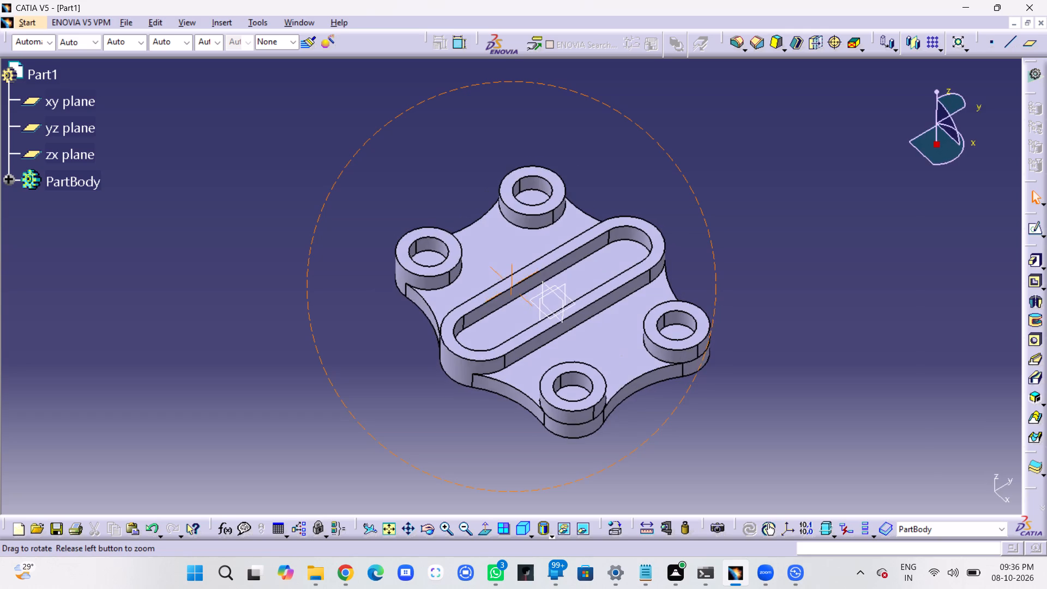
middle_click_drag(596, 336, 457, 383)
right_click_drag(596, 336, 457, 383)
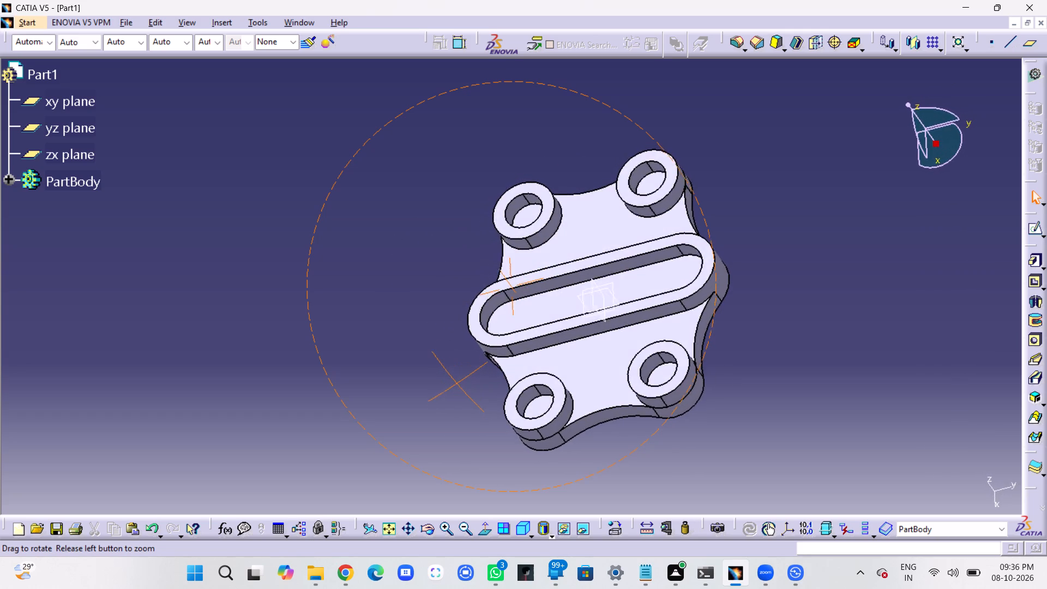
middle_click_drag(457, 383, 455, 376)
right_click_drag(457, 383, 455, 376)
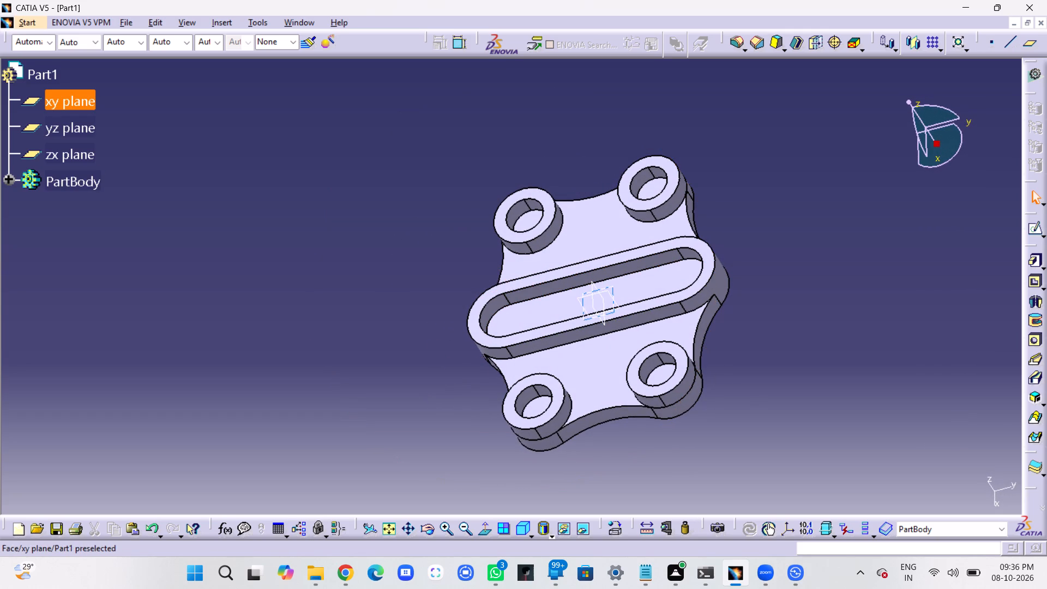
Start a sketch on the xy plane and project the floor outline inside the central elongated rim onto it.
left_click(612, 287)
left_click(1033, 228)
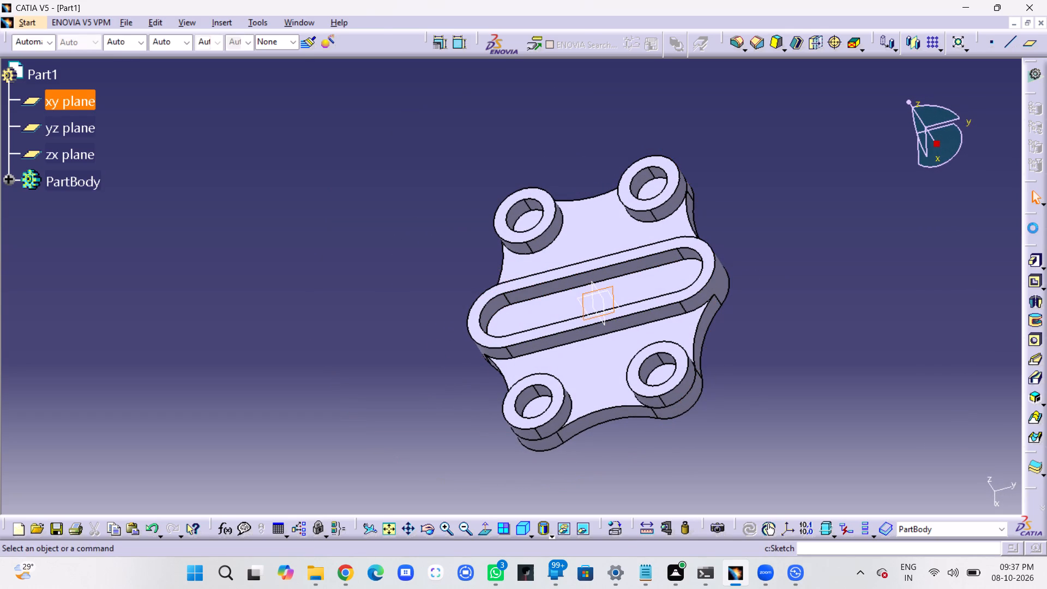
middle_click_drag(703, 333, 772, 420)
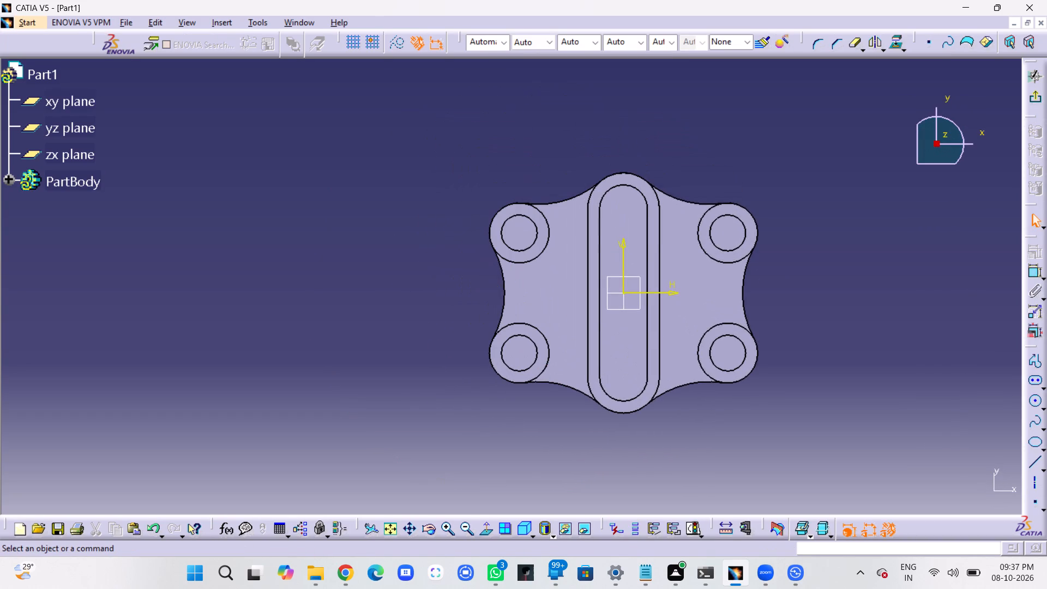
left_click(644, 335)
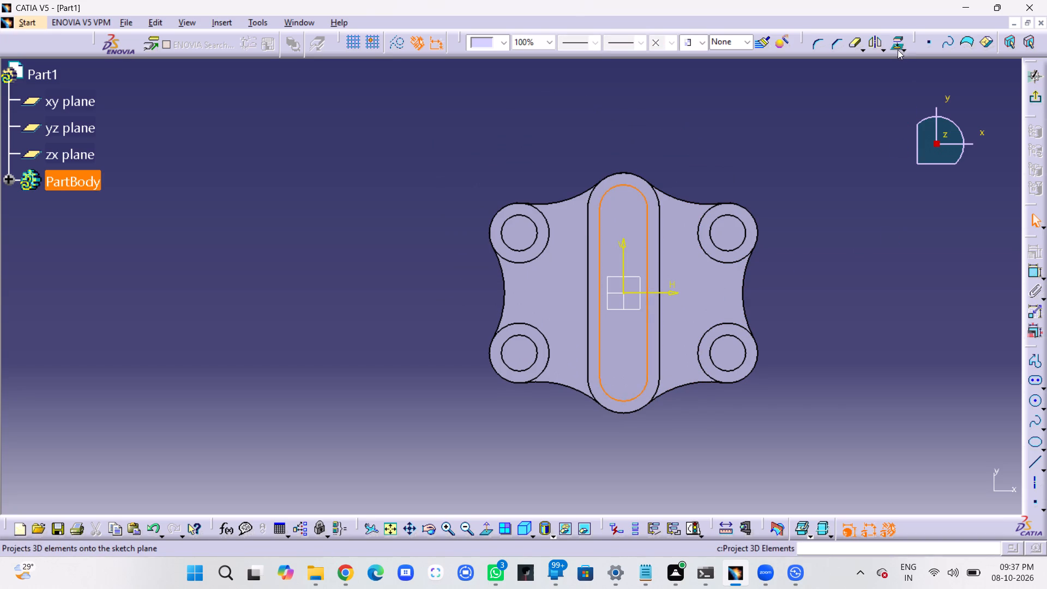
left_click(898, 48)
left_click(896, 206)
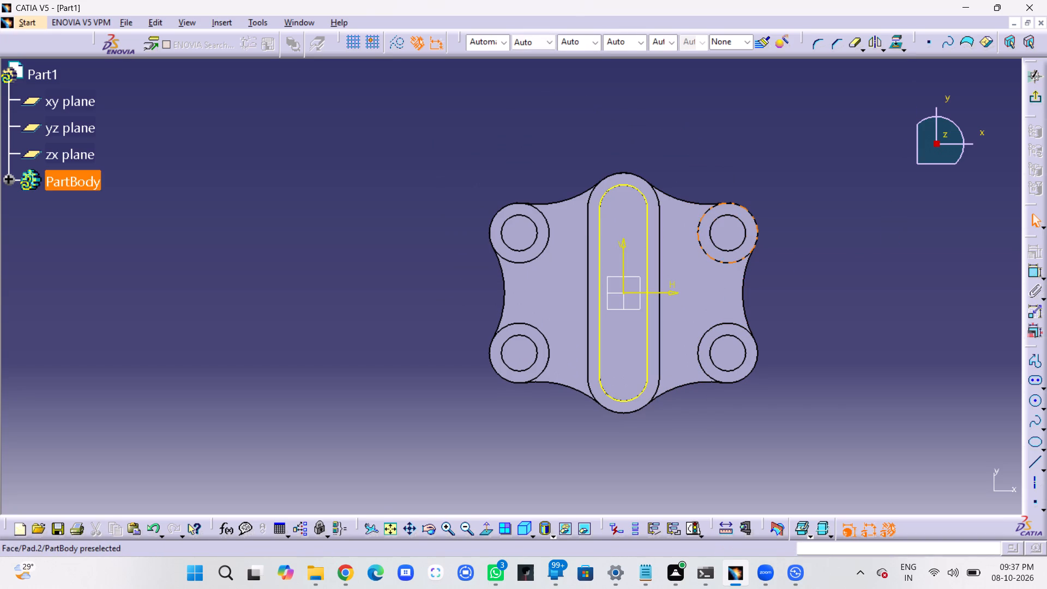
Project the inner circular edges of the upper-right, lower-right and upper-left corner rings onto the sketch.
left_click(730, 246)
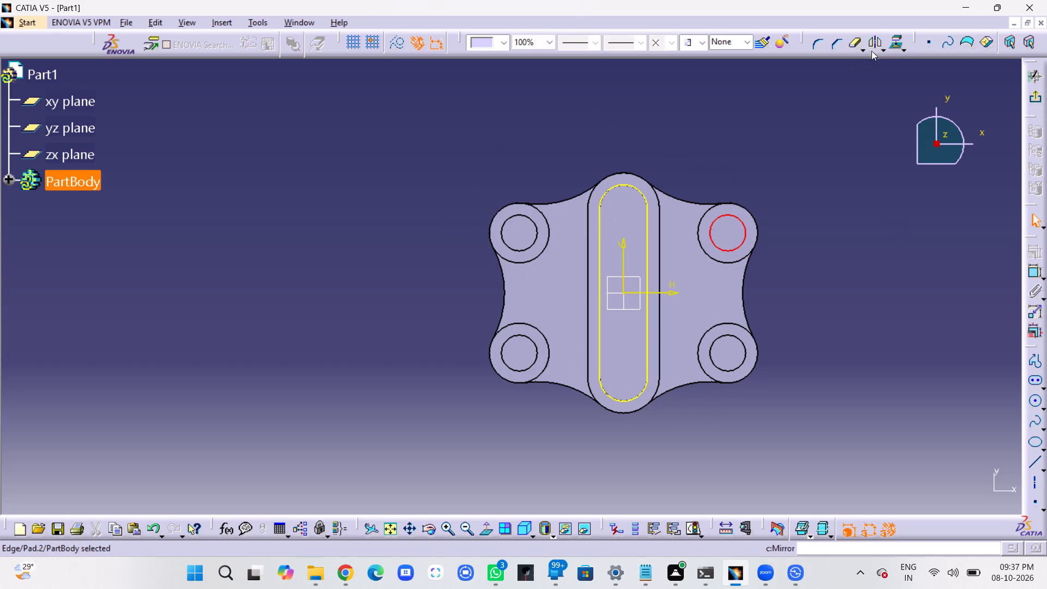
left_click(897, 45)
left_click(735, 407)
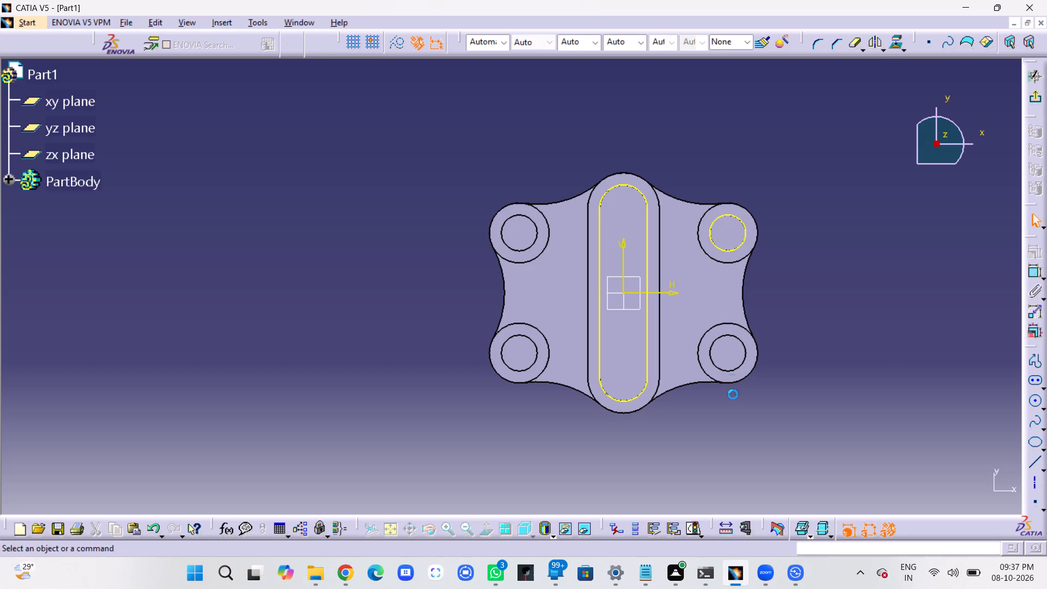
left_click(736, 368)
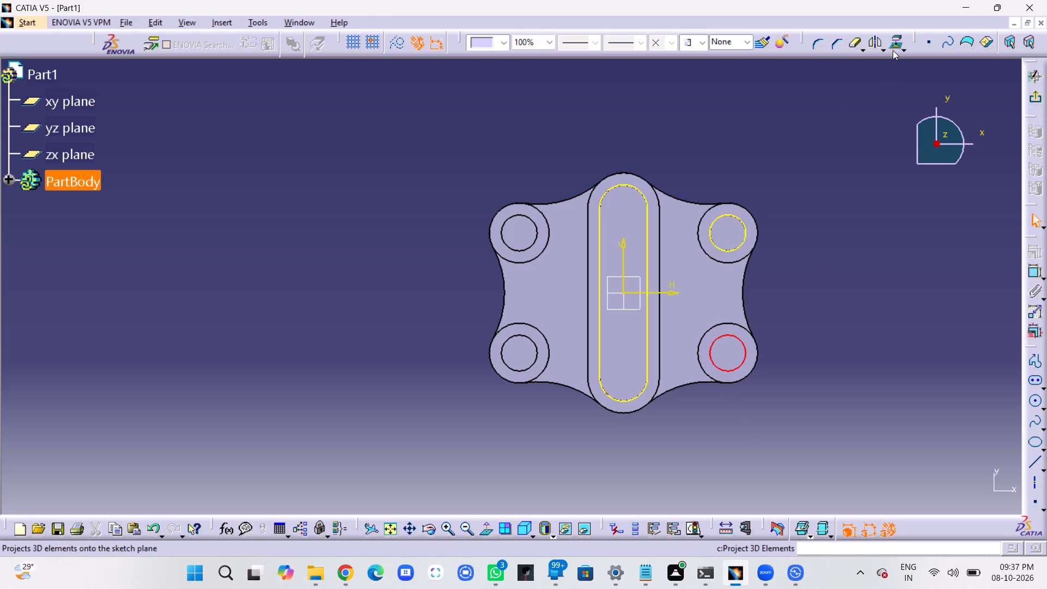
left_click(893, 50)
left_click(884, 257)
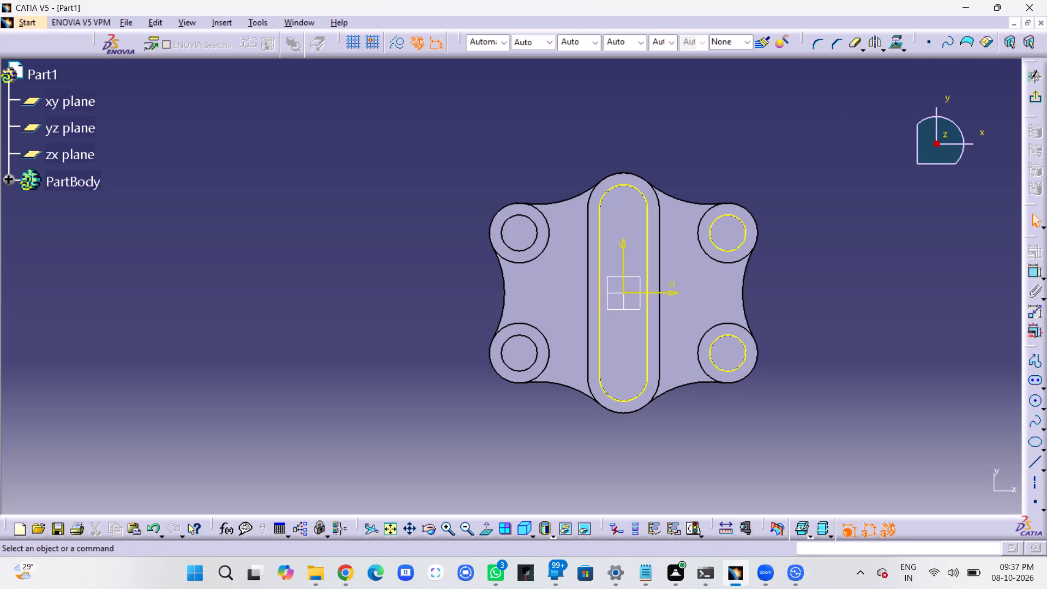
left_click(531, 250)
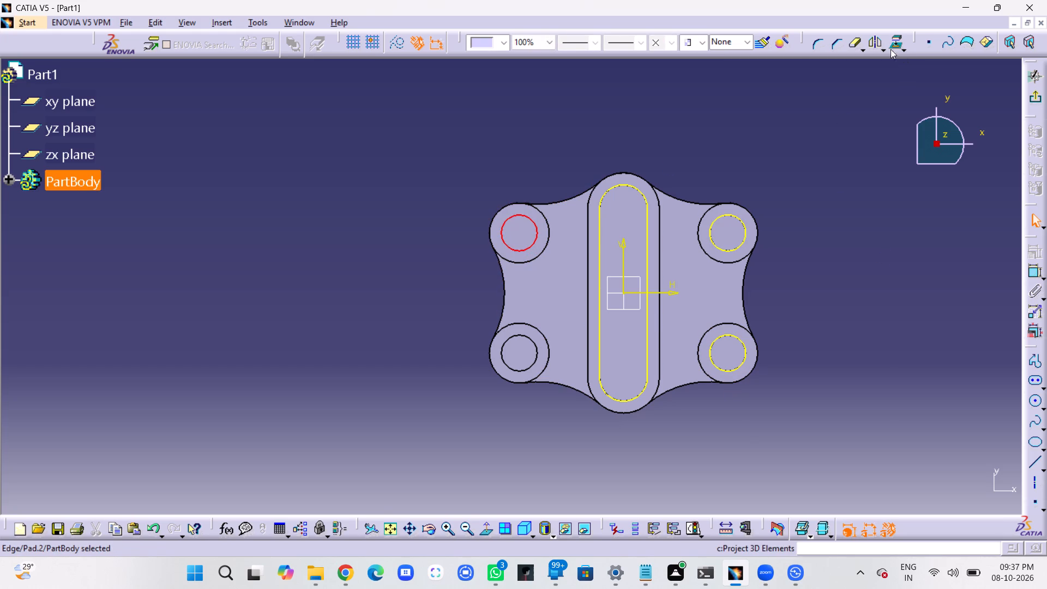
left_click(892, 41)
left_click(847, 232)
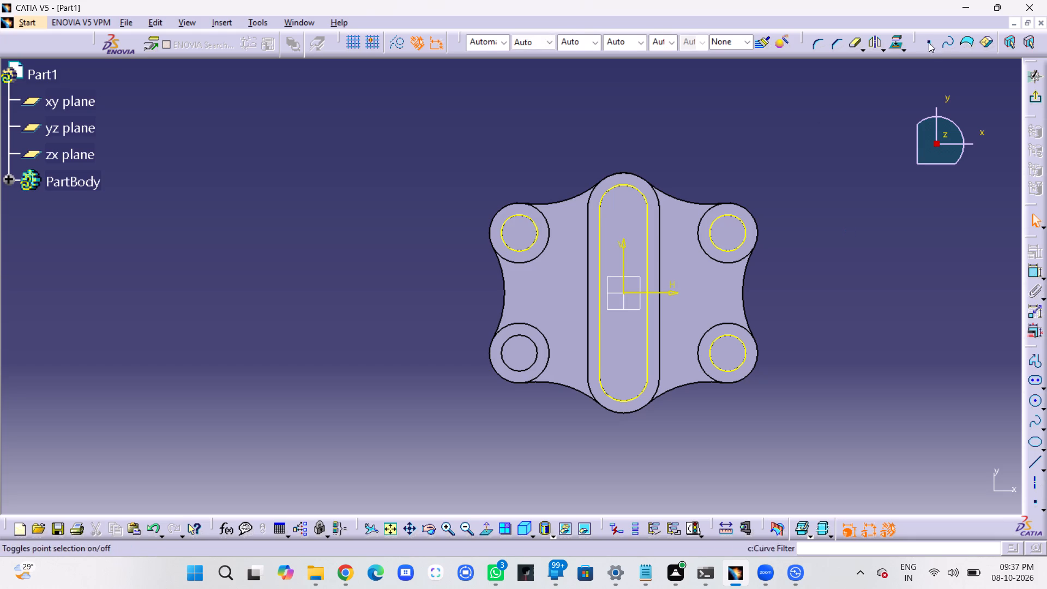
Project the inner circular edge of the lower-left corner ring onto the sketch and exit the sketch.
left_click(538, 358)
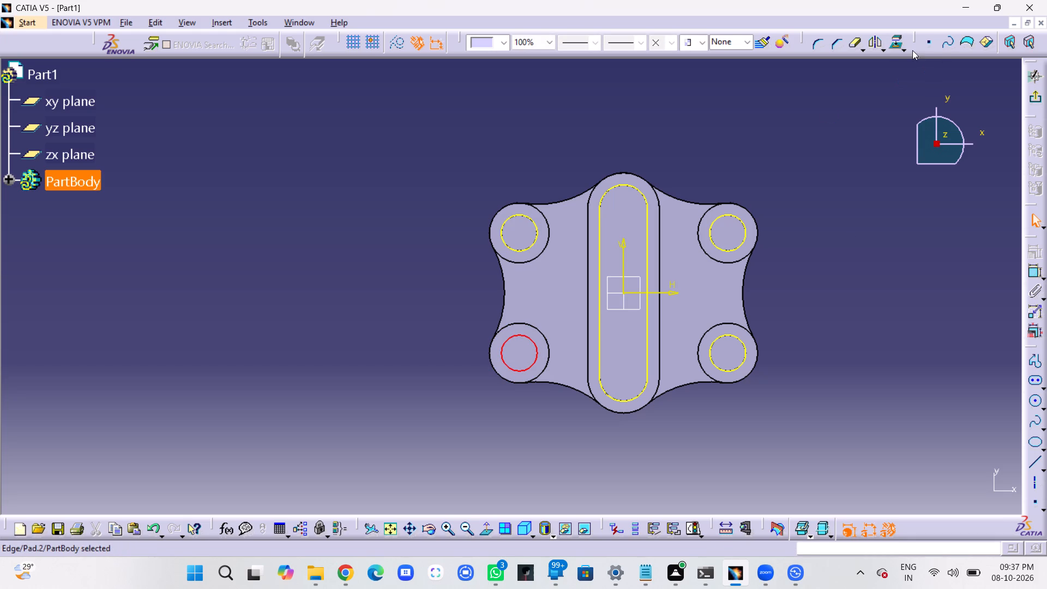
left_click(896, 43)
left_click(856, 328)
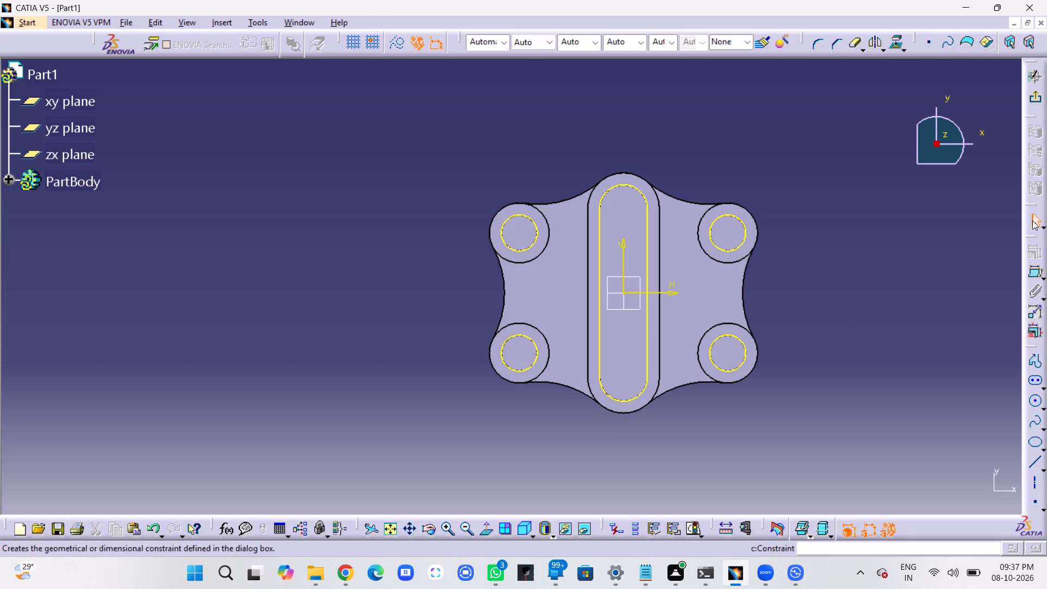
left_click(1039, 102)
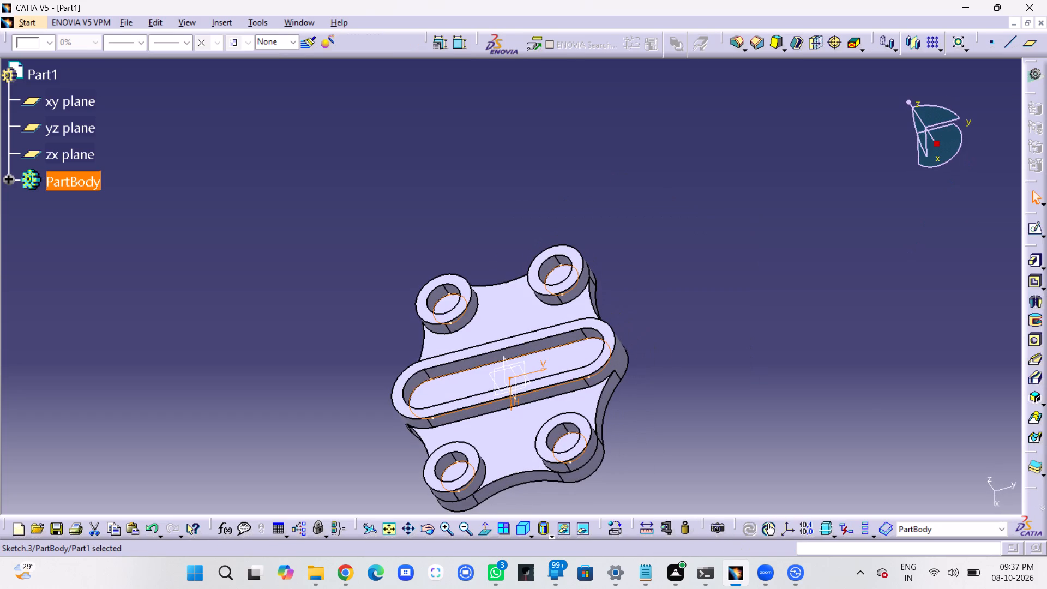
Pocket the projected inner outlines 15 mm deep, directed downward through the base, to open the four rings and the central slot.
middle_click_drag(763, 338, 780, 258)
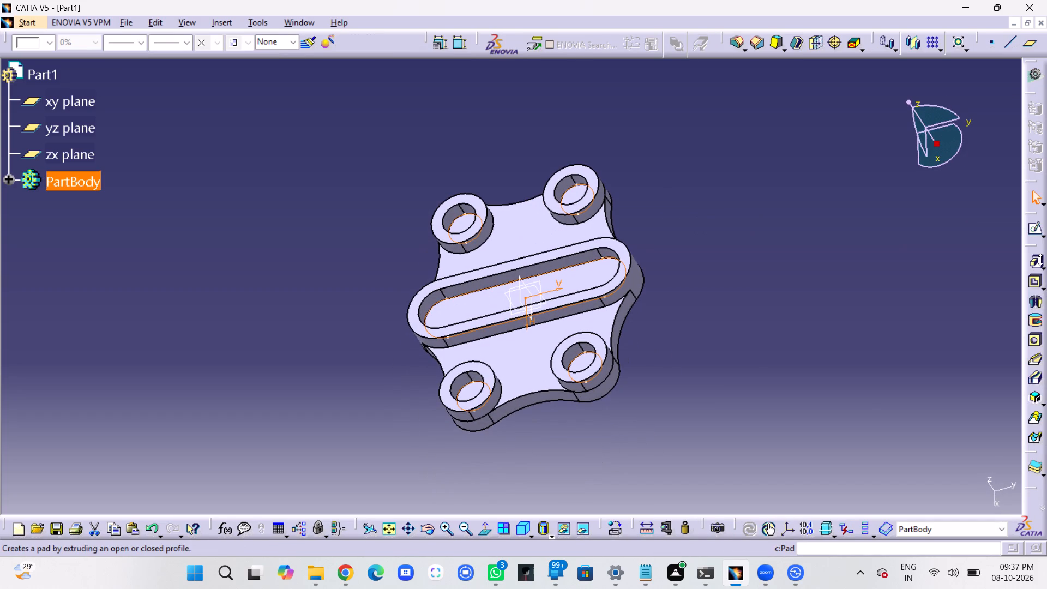
left_click(1037, 279)
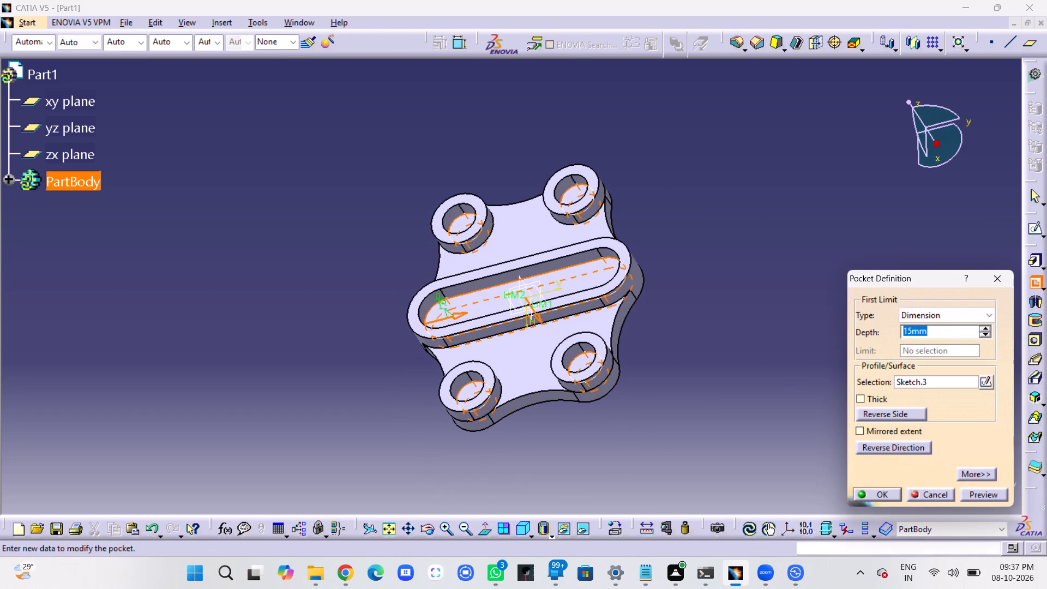
left_click(882, 448)
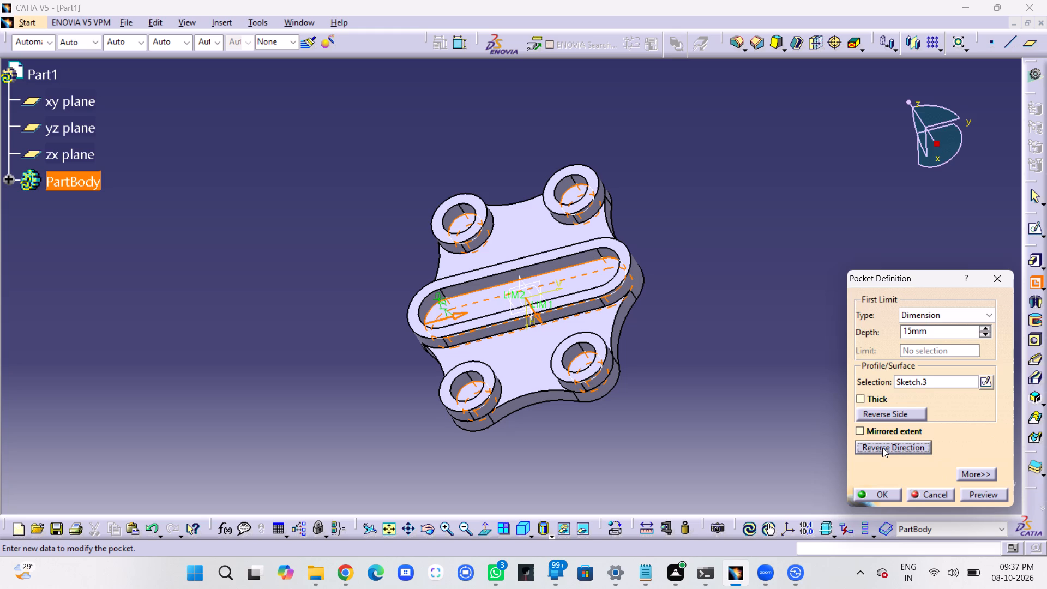
left_click(985, 493)
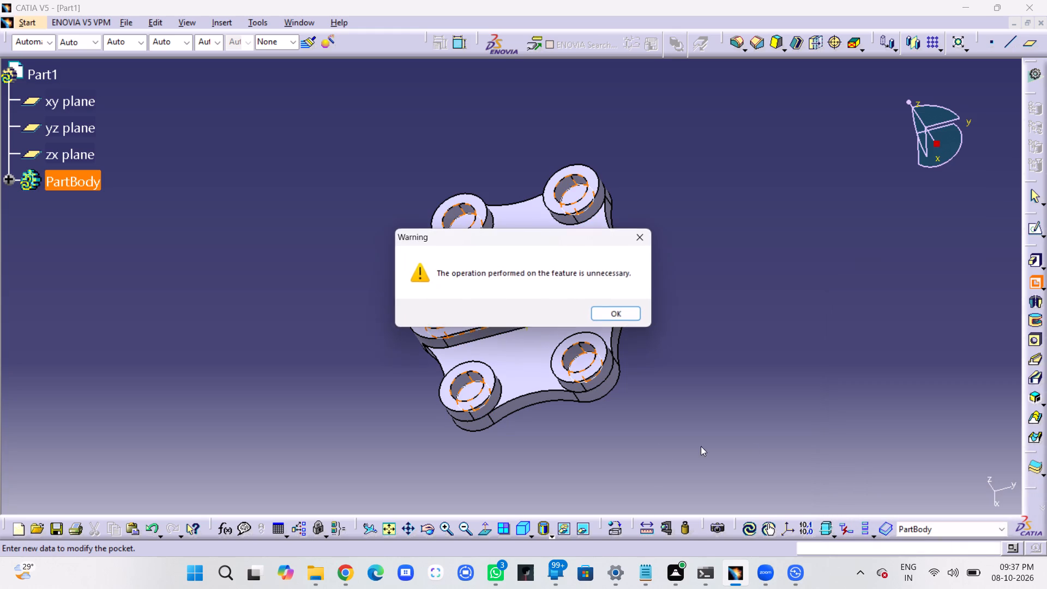
left_click(628, 309)
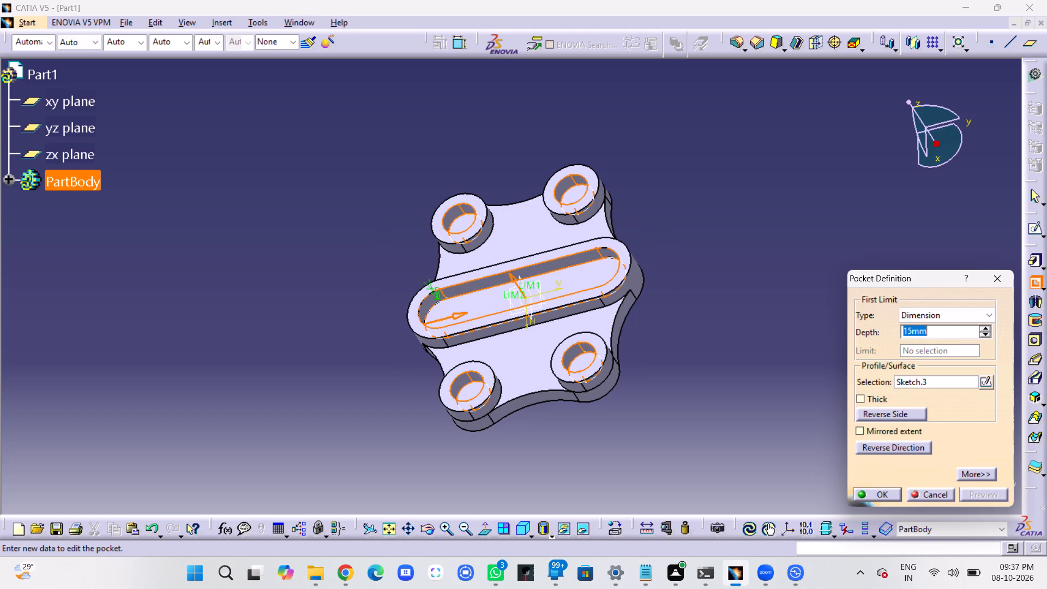
middle_click_drag(570, 458, 540, 343)
right_click_drag(570, 458, 540, 343)
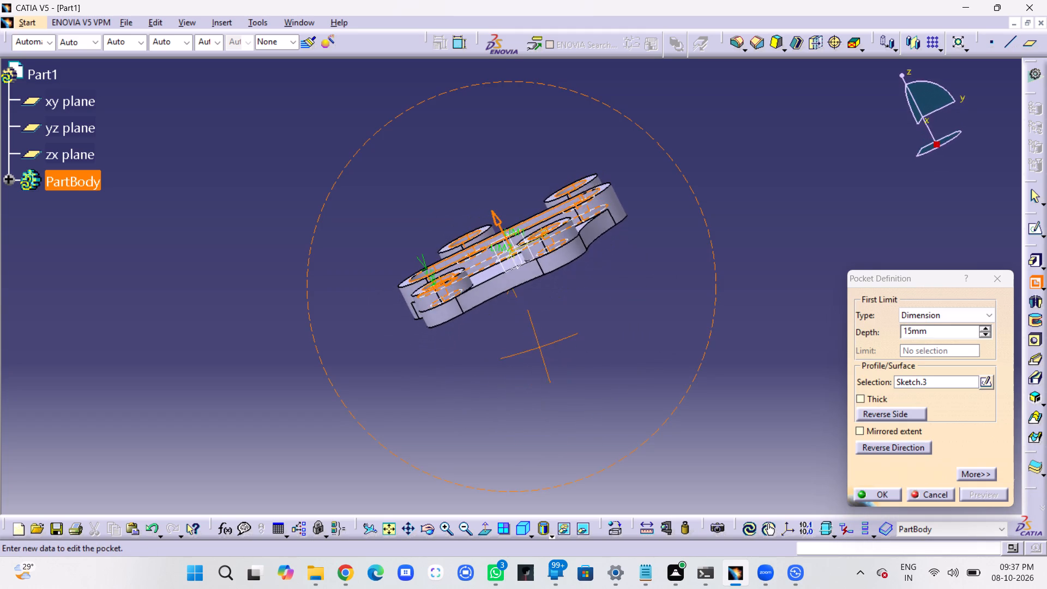
middle_click_drag(540, 343, 560, 346)
right_click_drag(540, 343, 560, 346)
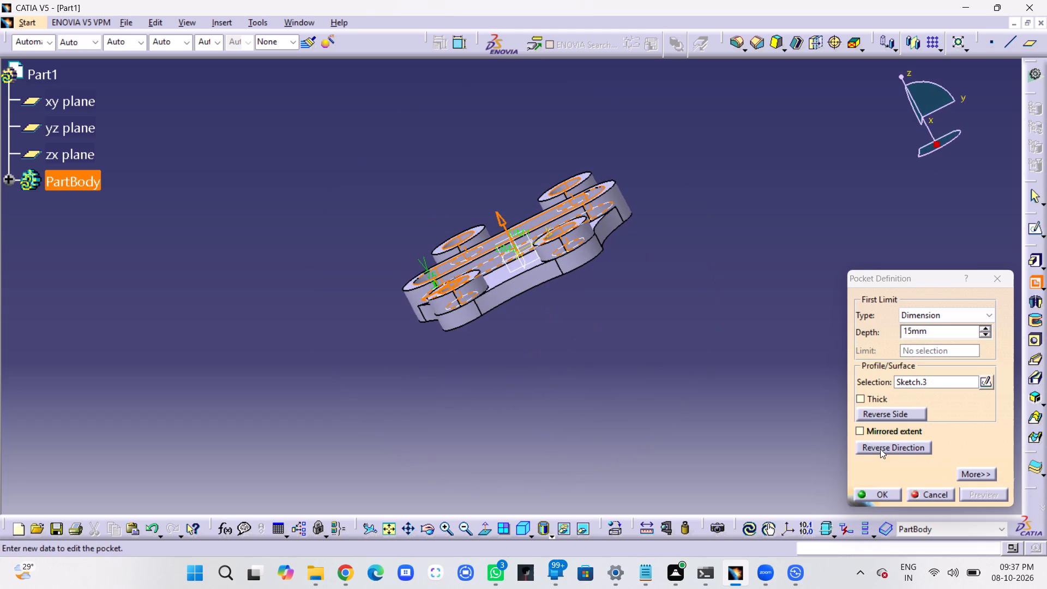
left_click(881, 446)
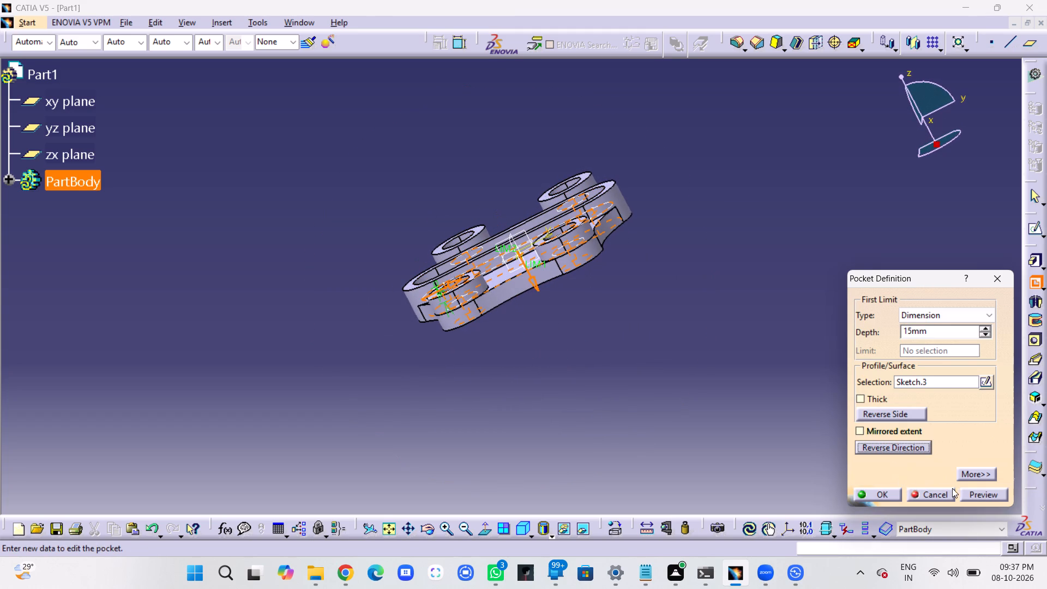
left_click(983, 495)
middle_click_drag(479, 323, 591, 389)
right_click_drag(479, 323, 591, 389)
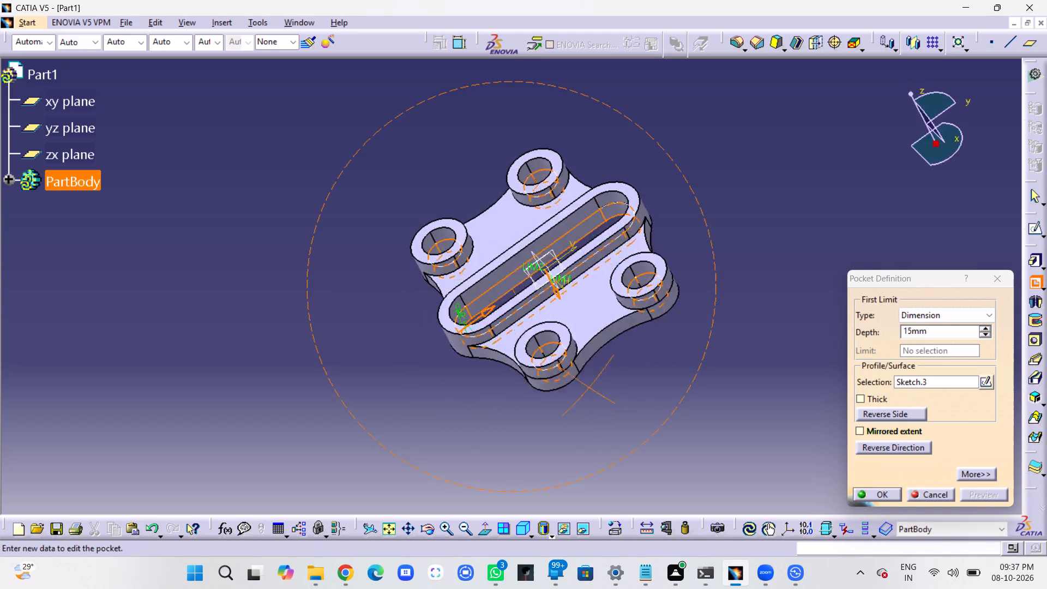
middle_click_drag(591, 389, 634, 424)
right_click_drag(591, 389, 634, 424)
left_click(887, 494)
left_click(753, 417)
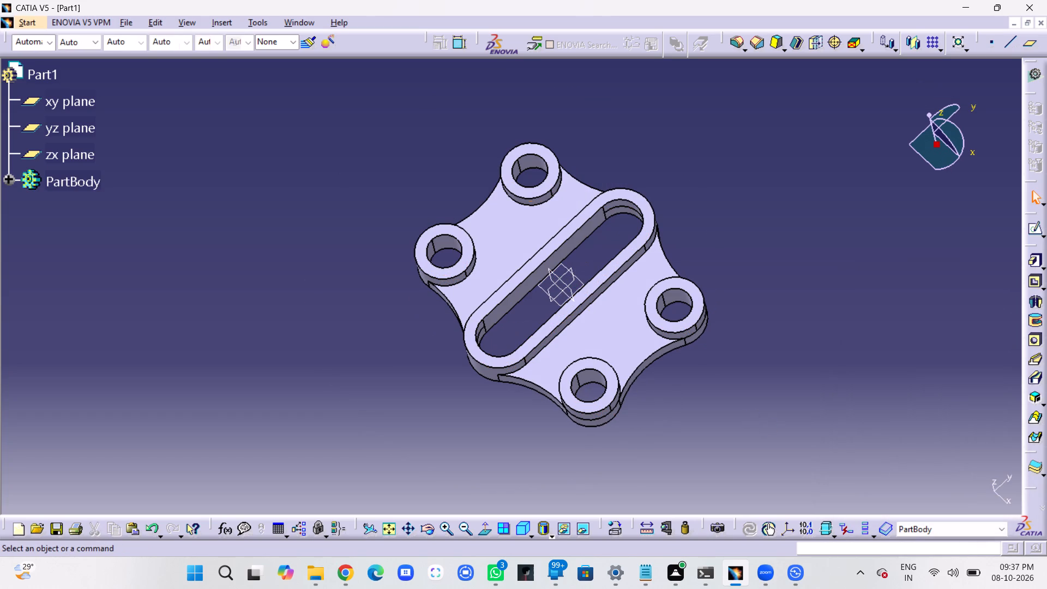
Examine the through holes in the corner rings and the central slot from several angles.
middle_click_drag(460, 440, 574, 423)
right_click_drag(465, 442, 574, 423)
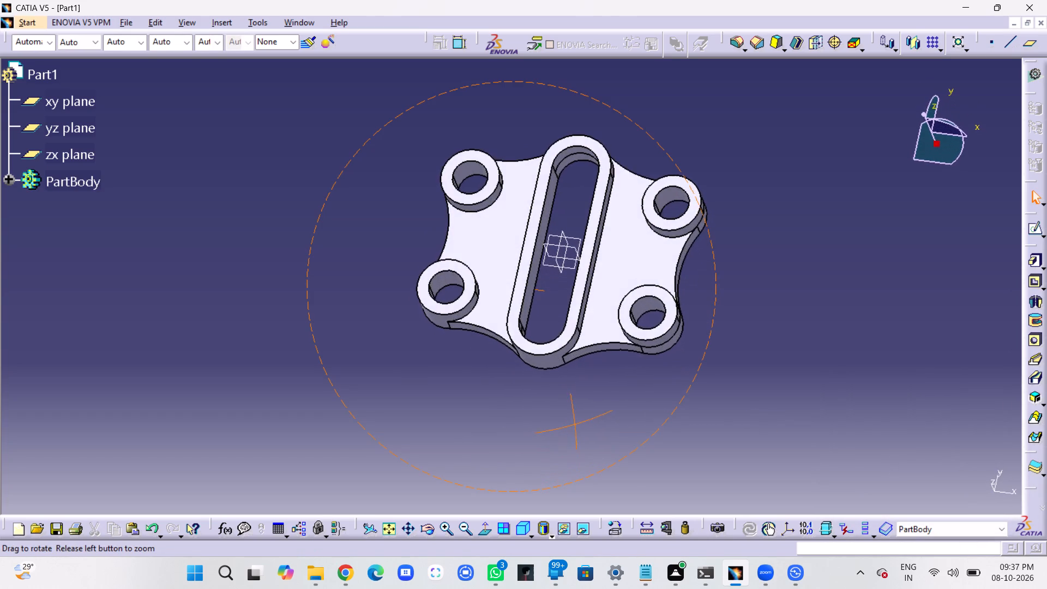
middle_click_drag(574, 423, 574, 423)
right_click_drag(574, 423, 574, 423)
middle_click_drag(574, 423, 580, 431)
right_click_drag(511, 456, 580, 431)
middle_click_drag(620, 400, 486, 371)
right_click_drag(623, 440, 486, 371)
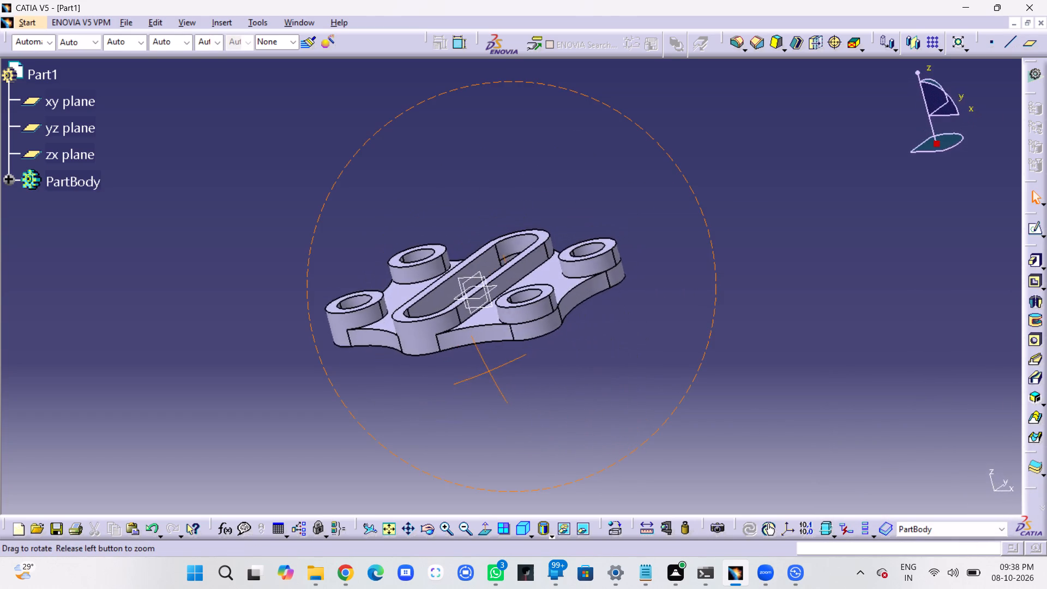
middle_click_drag(486, 371, 509, 458)
right_click_drag(486, 371, 509, 458)
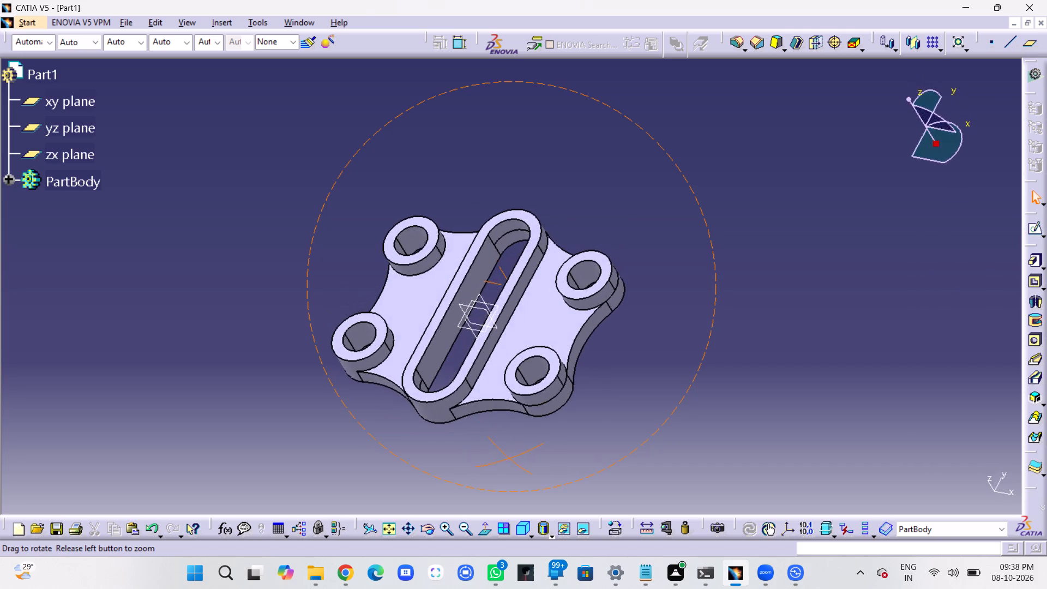
middle_click_drag(509, 458, 431, 433)
right_click_drag(509, 458, 431, 433)
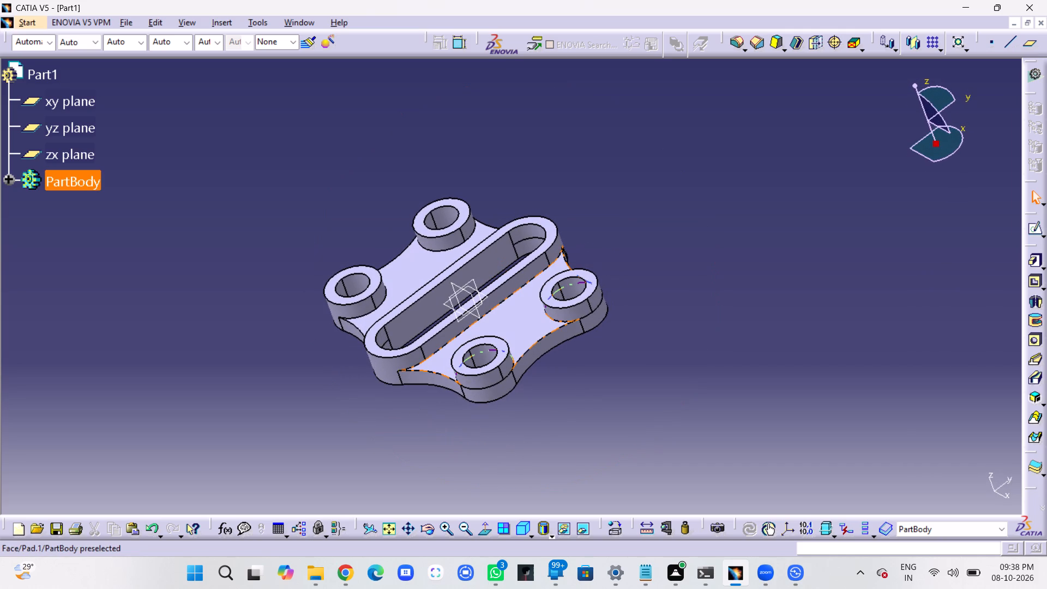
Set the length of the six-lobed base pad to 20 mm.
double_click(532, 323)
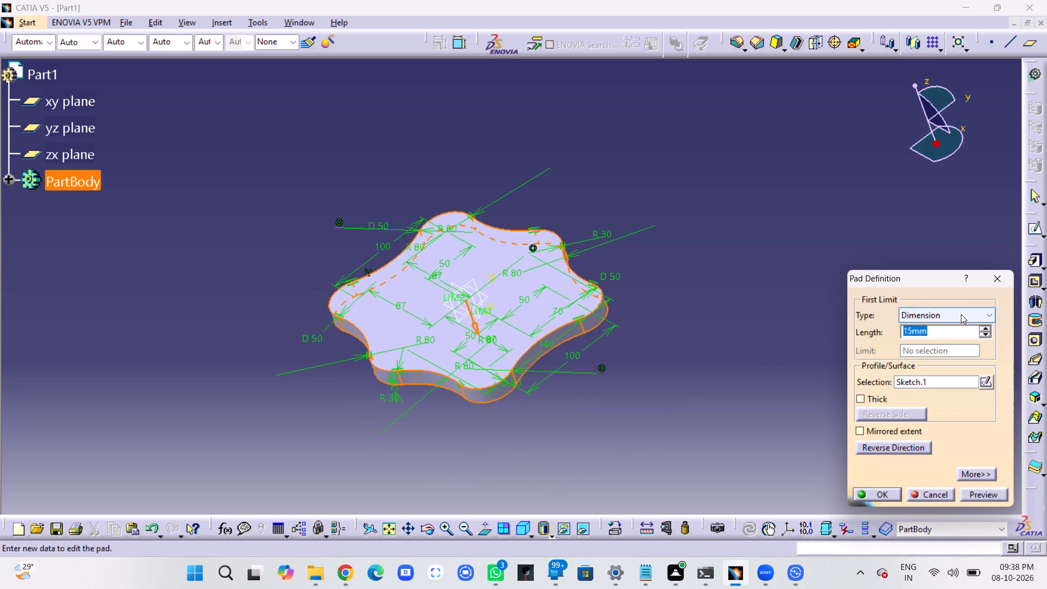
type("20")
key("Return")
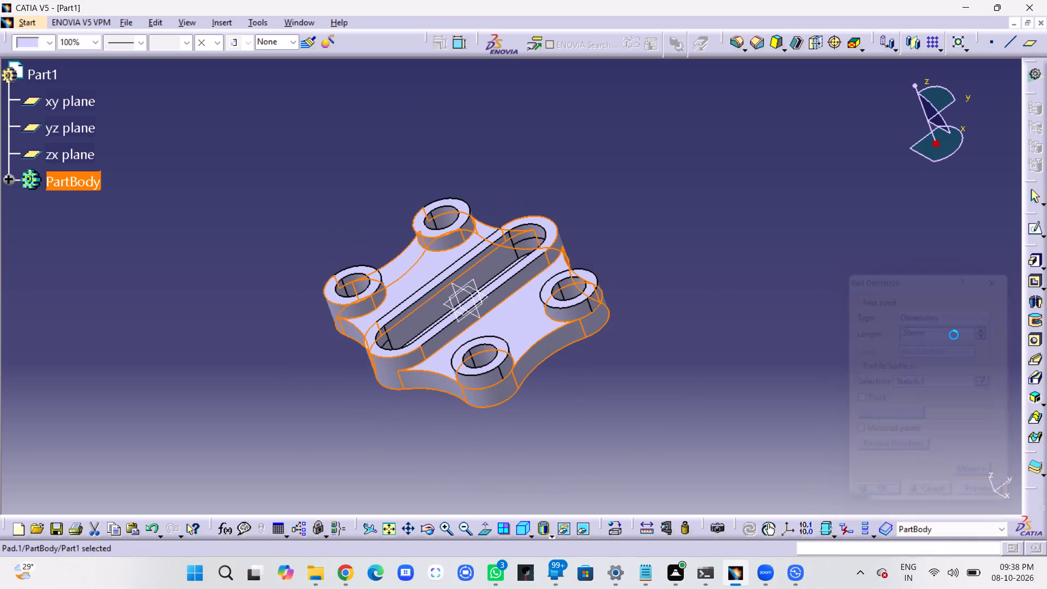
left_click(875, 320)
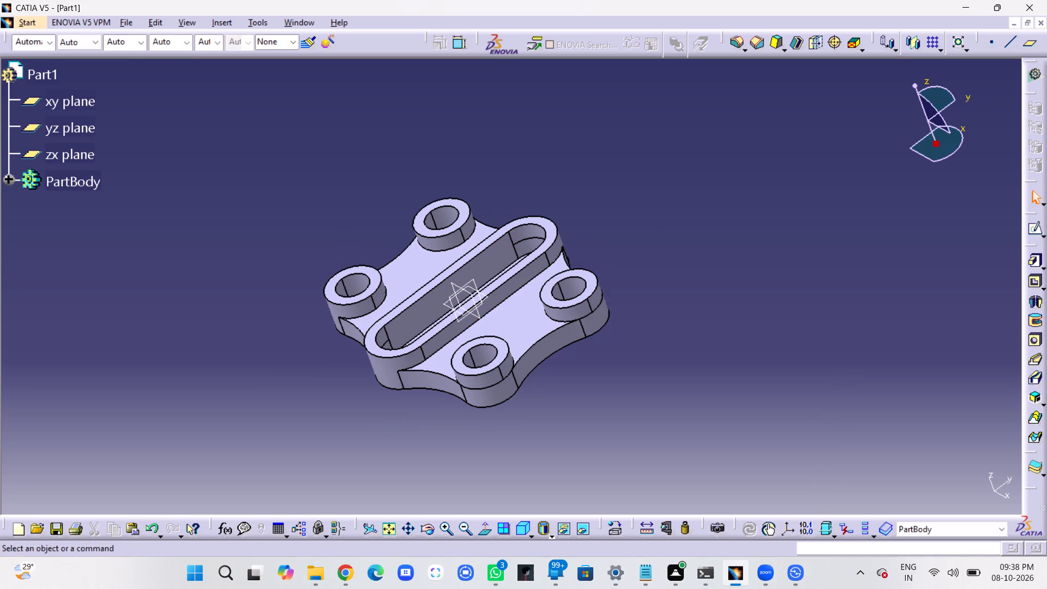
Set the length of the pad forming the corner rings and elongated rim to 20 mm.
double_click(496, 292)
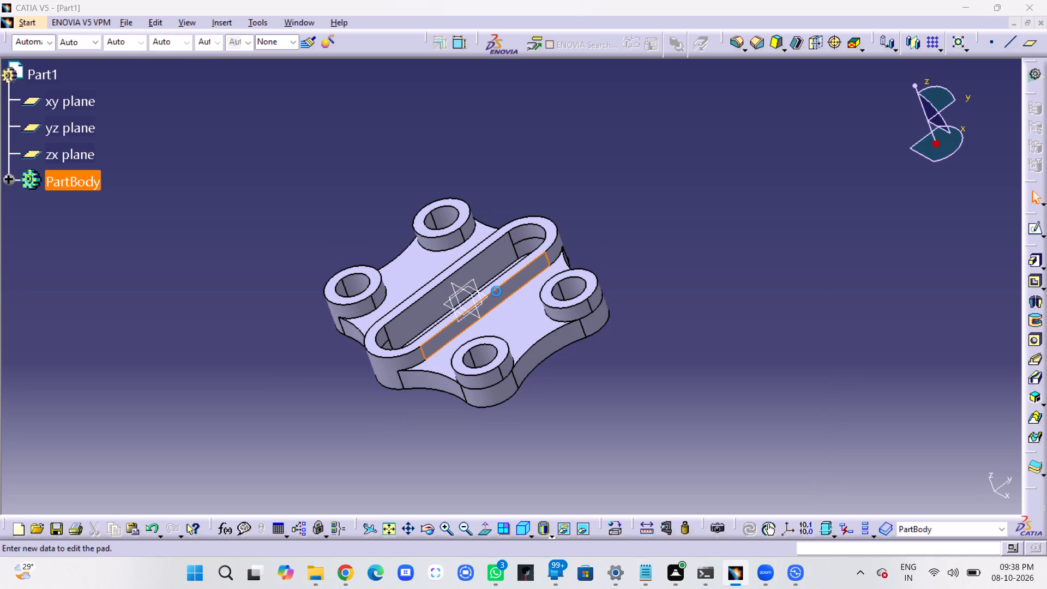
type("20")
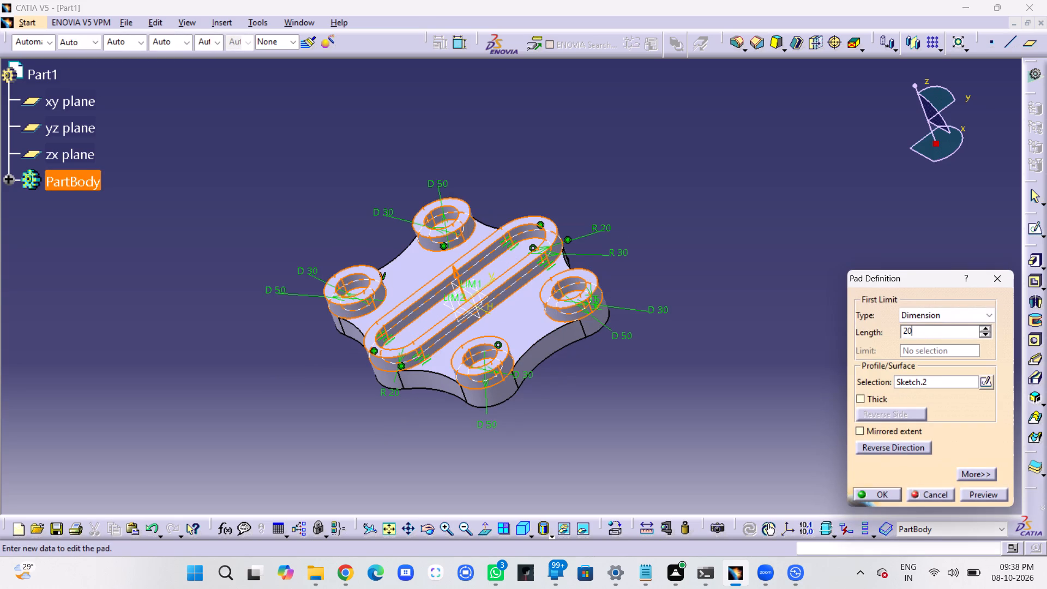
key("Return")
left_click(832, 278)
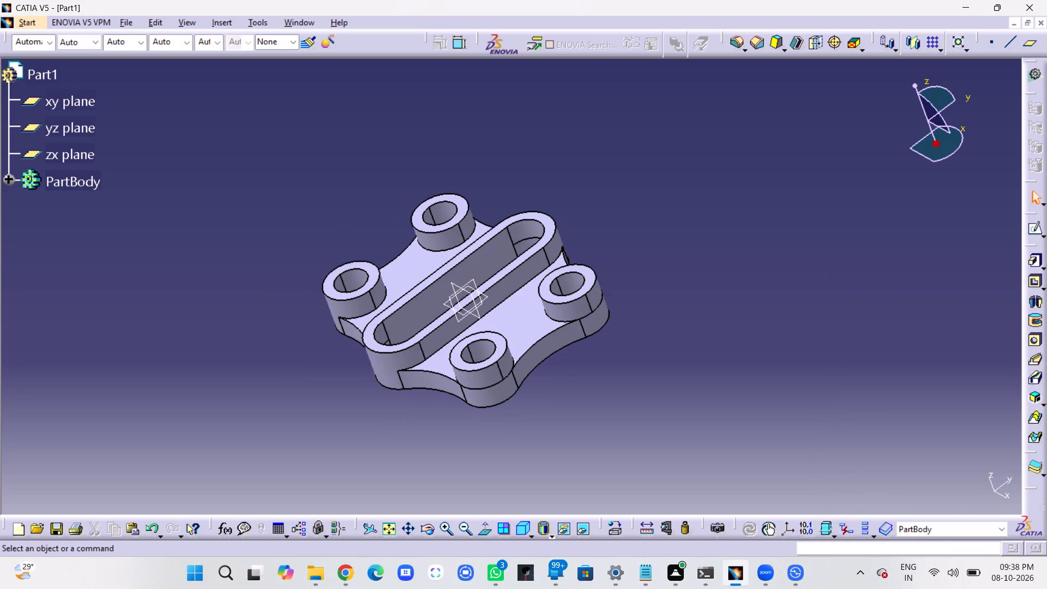
Set the length of the pad forming the corner rings and elongated rim to 15 mm.
double_click(506, 290)
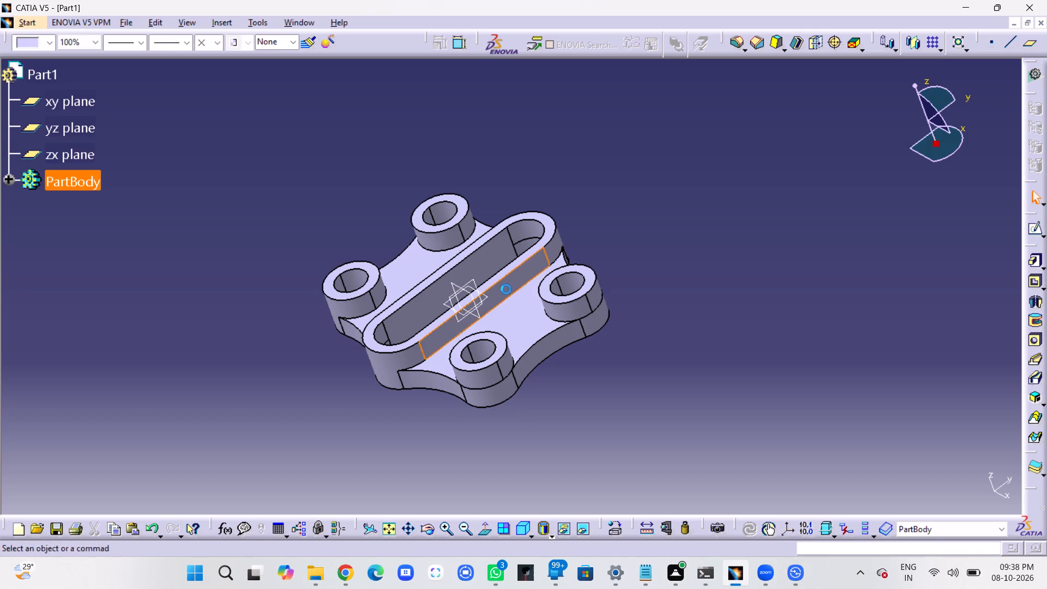
type("15")
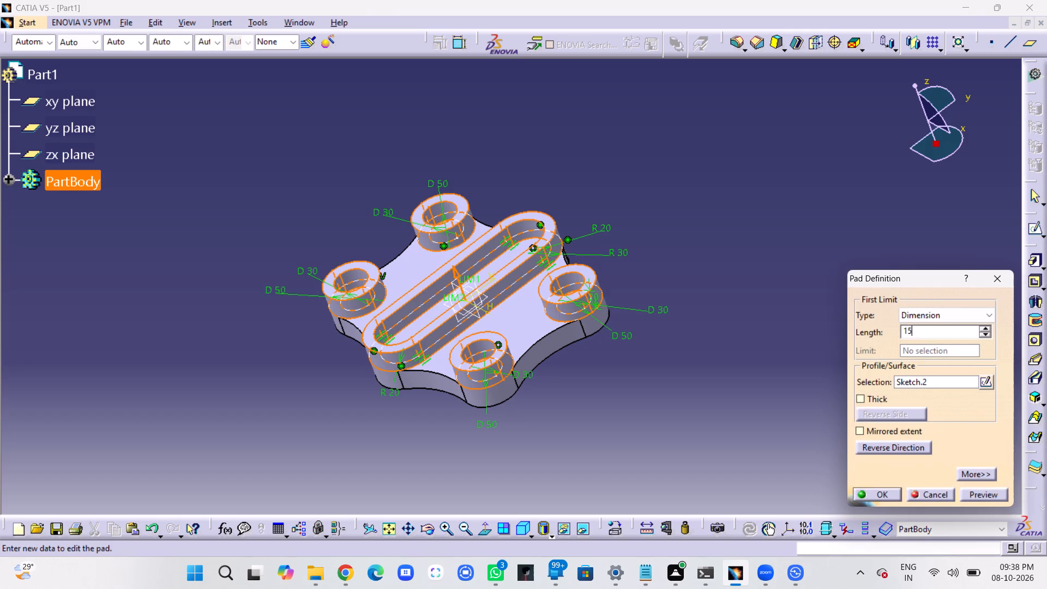
key("Return")
left_click(828, 303)
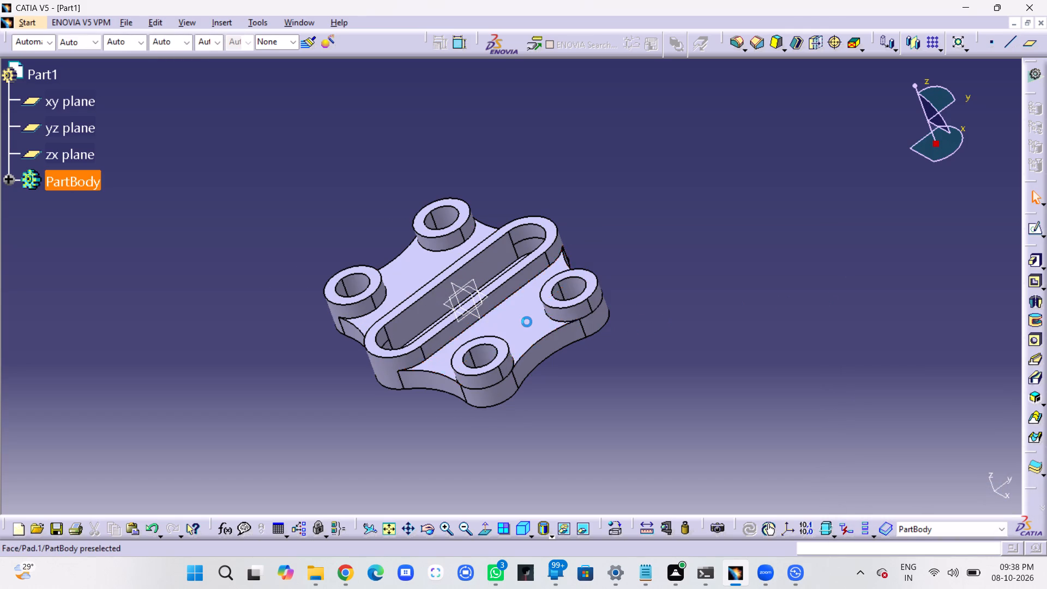
Set the length of the six-lobed base pad to 15 mm.
double_click(527, 322)
type("15")
key("Return")
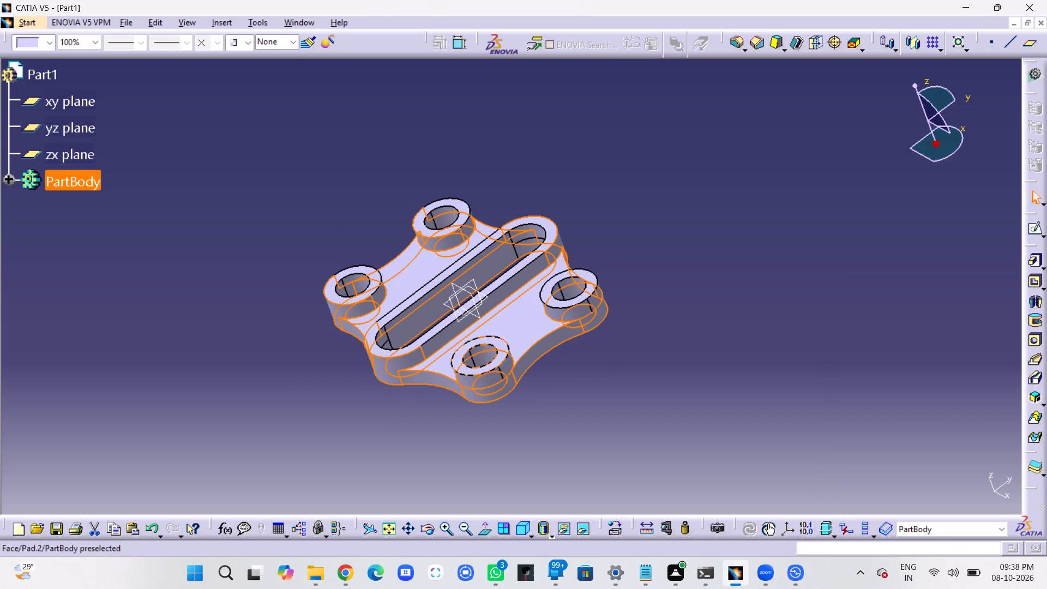
left_click(712, 324)
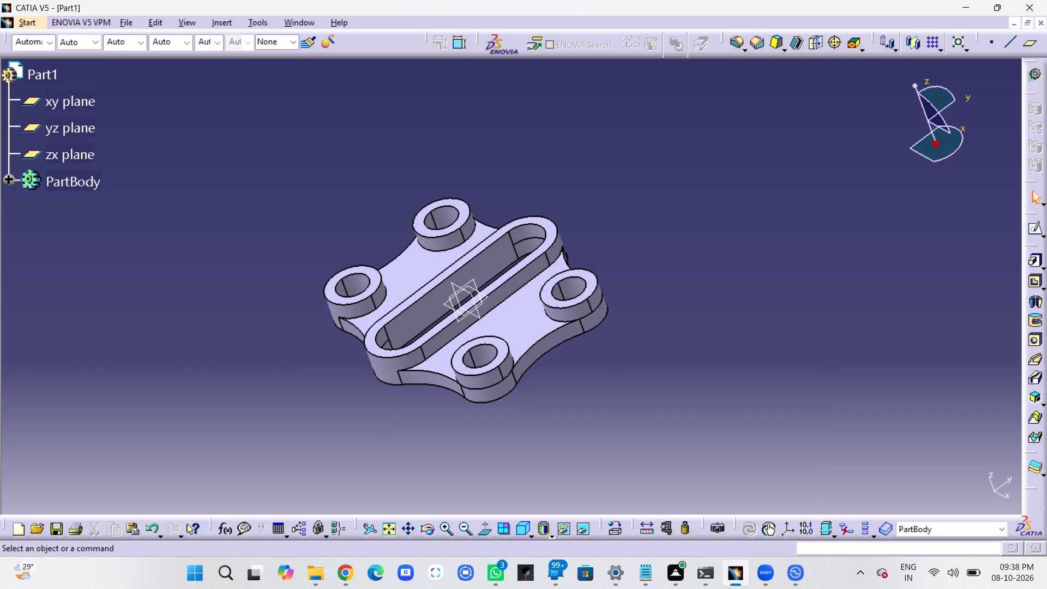
left_click(712, 322)
Examine the whole part in isometric view, then close up from other angles around the rings and central slot.
middle_click_drag(430, 427, 539, 420)
right_click_drag(520, 413, 539, 420)
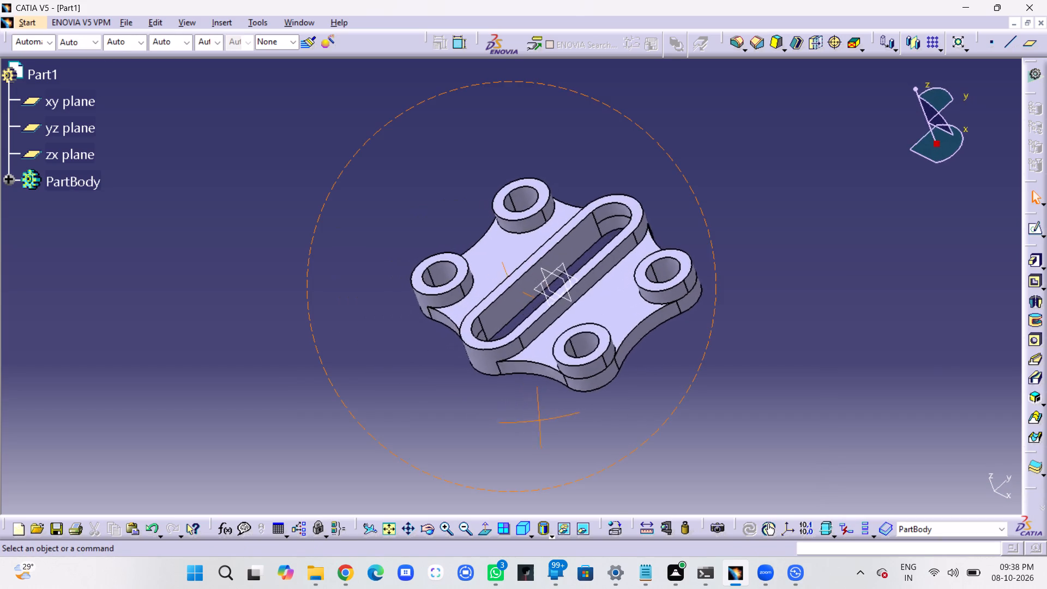
middle_click_drag(539, 420, 610, 441)
right_click_drag(539, 420, 610, 441)
middle_click_drag(610, 440, 697, 449)
right_click_drag(581, 457, 697, 449)
left_click(520, 531)
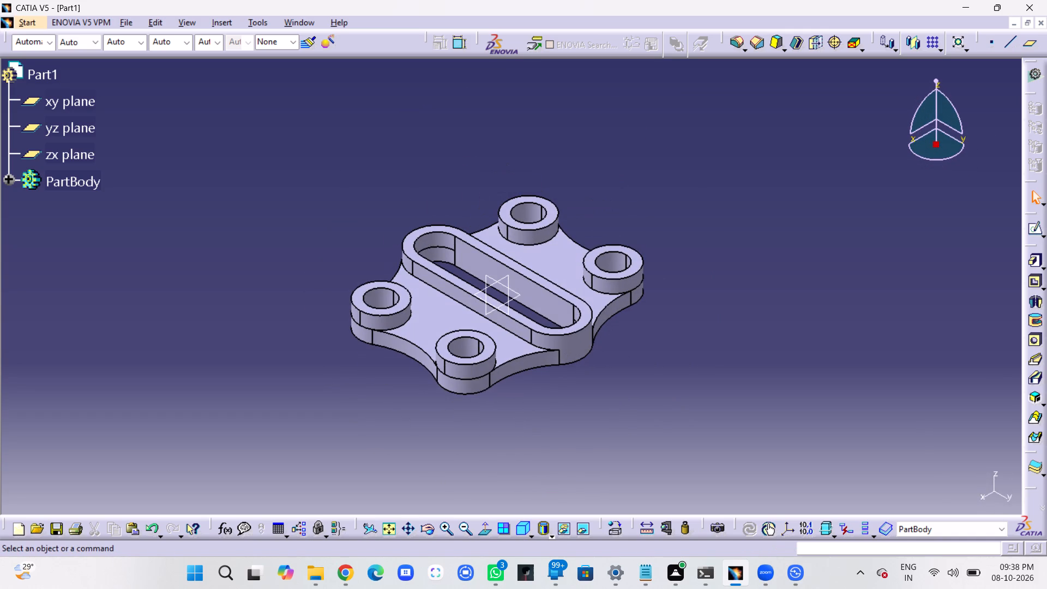
middle_click_drag(595, 453, 628, 432)
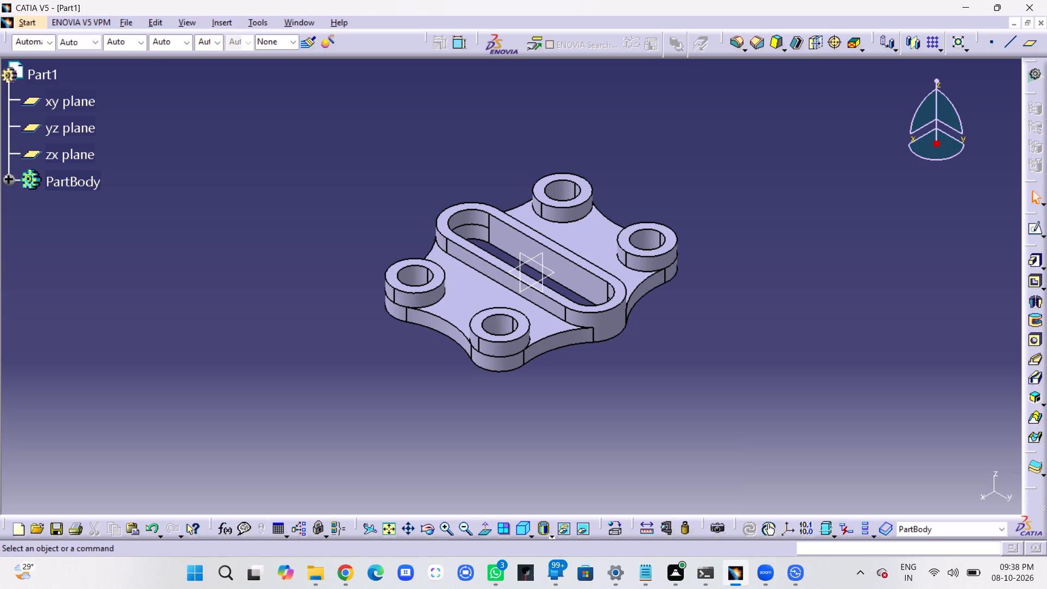
middle_click_drag(708, 335, 738, 349)
right_click(738, 349)
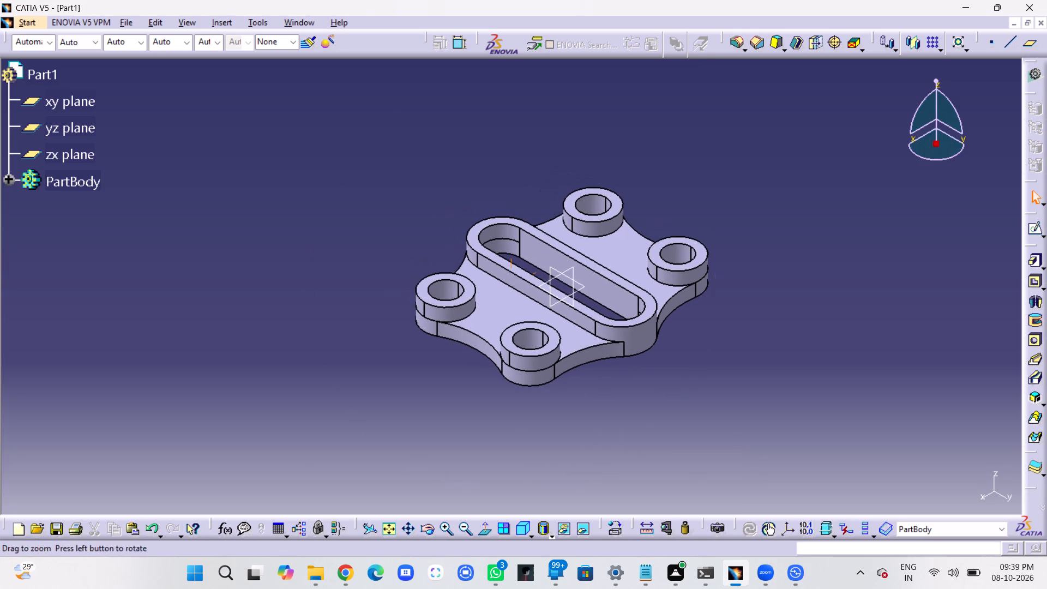
middle_click_drag(738, 349, 759, 283)
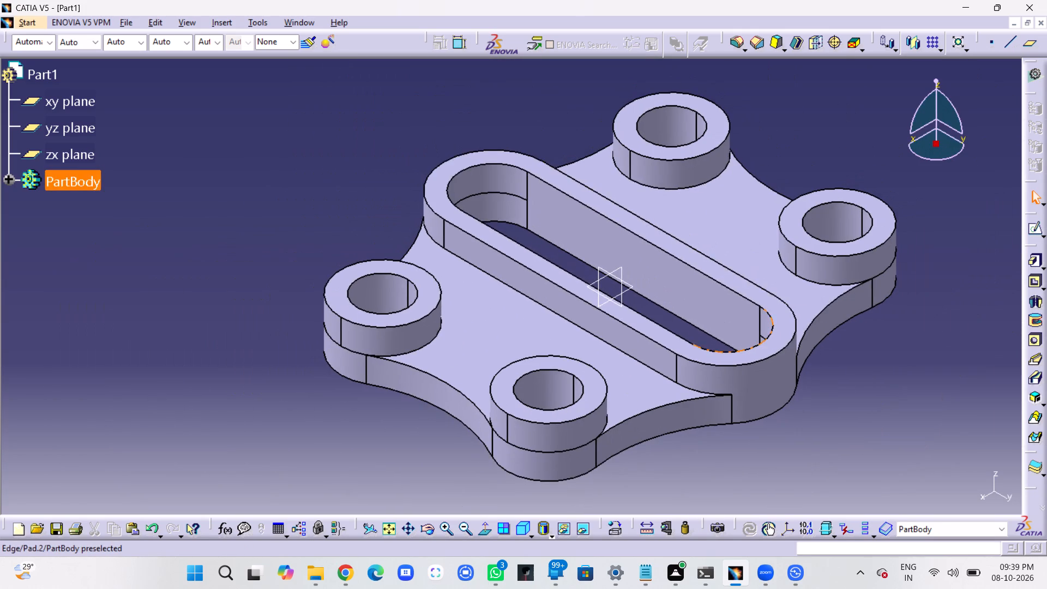
middle_click_drag(811, 299, 655, 291)
right_click_drag(811, 299, 655, 291)
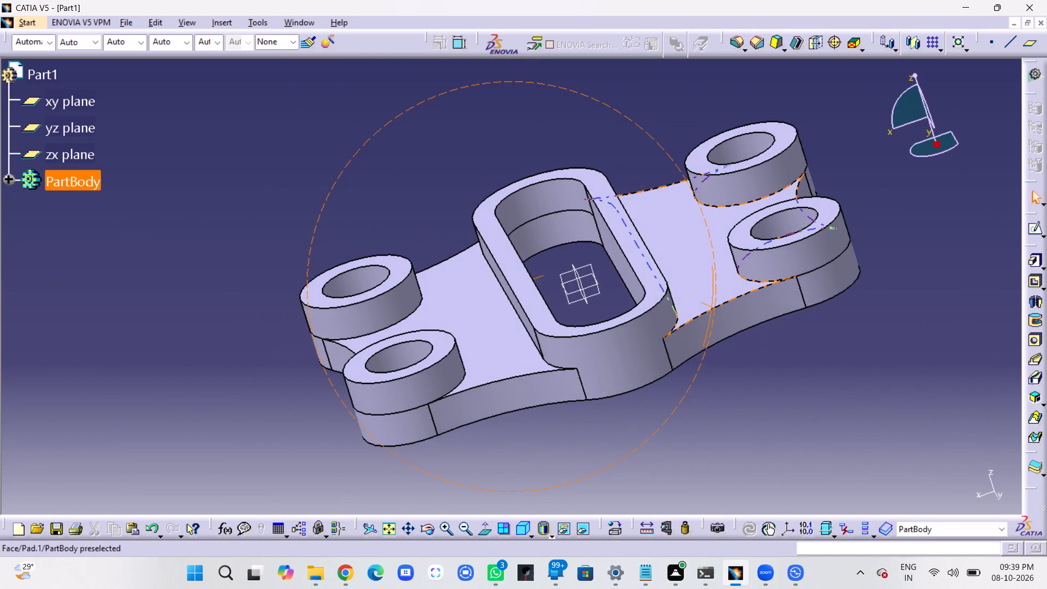
middle_click_drag(655, 291, 713, 328)
right_click_drag(655, 291, 713, 328)
middle_click_drag(685, 324, 648, 326)
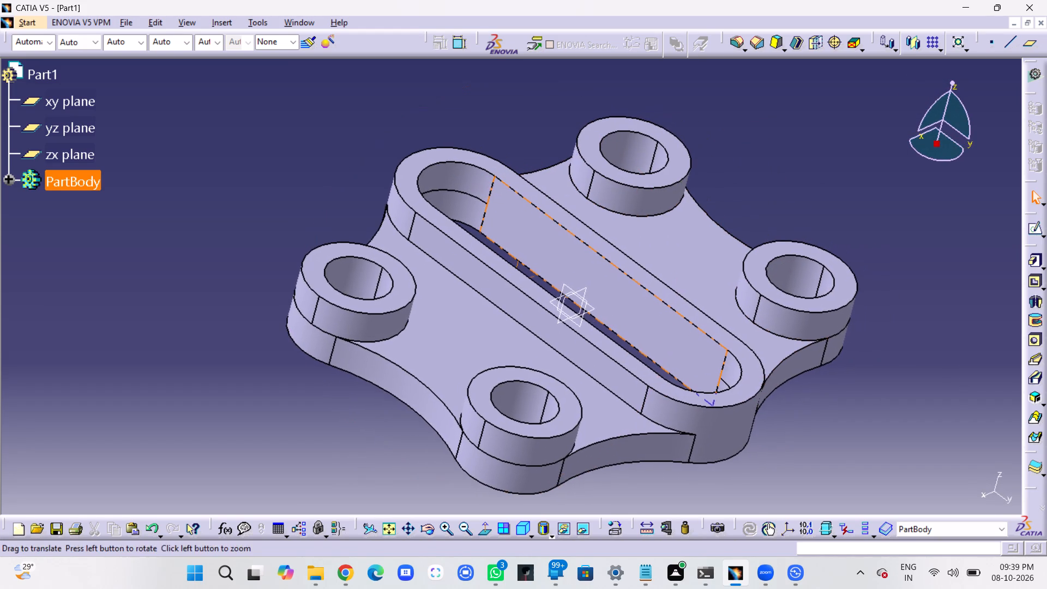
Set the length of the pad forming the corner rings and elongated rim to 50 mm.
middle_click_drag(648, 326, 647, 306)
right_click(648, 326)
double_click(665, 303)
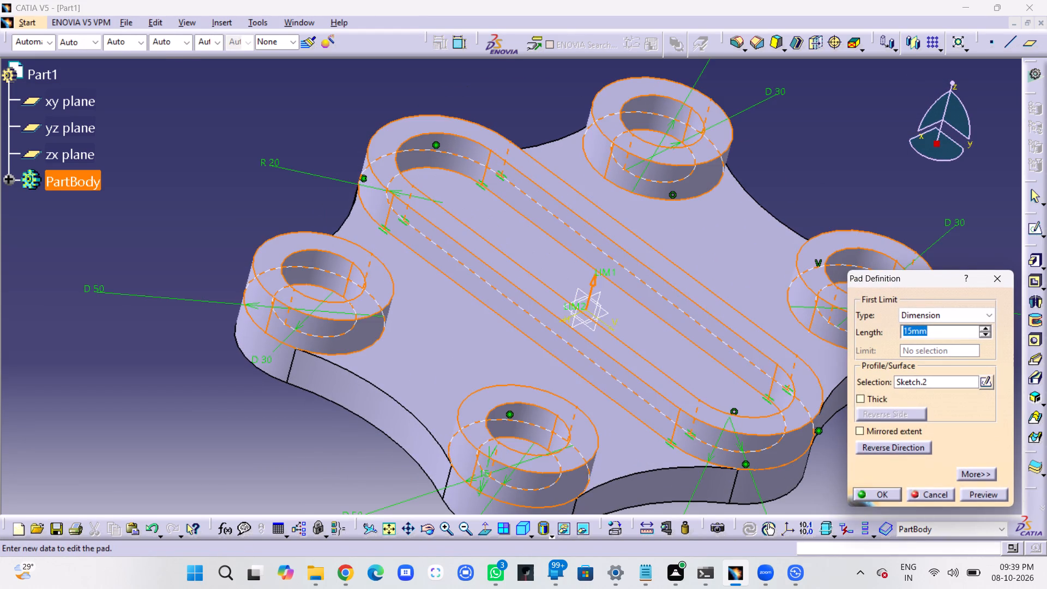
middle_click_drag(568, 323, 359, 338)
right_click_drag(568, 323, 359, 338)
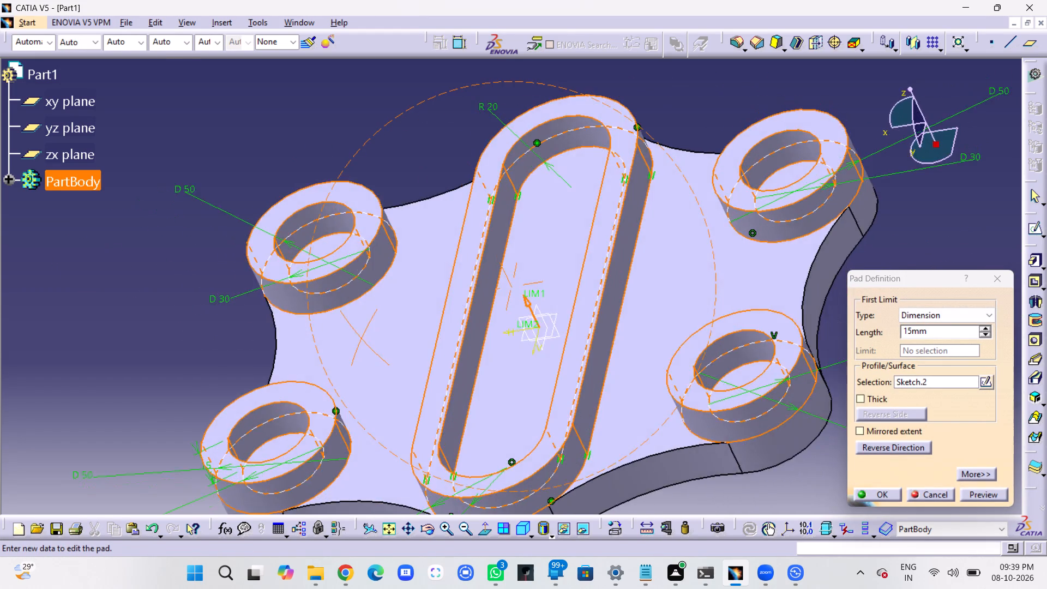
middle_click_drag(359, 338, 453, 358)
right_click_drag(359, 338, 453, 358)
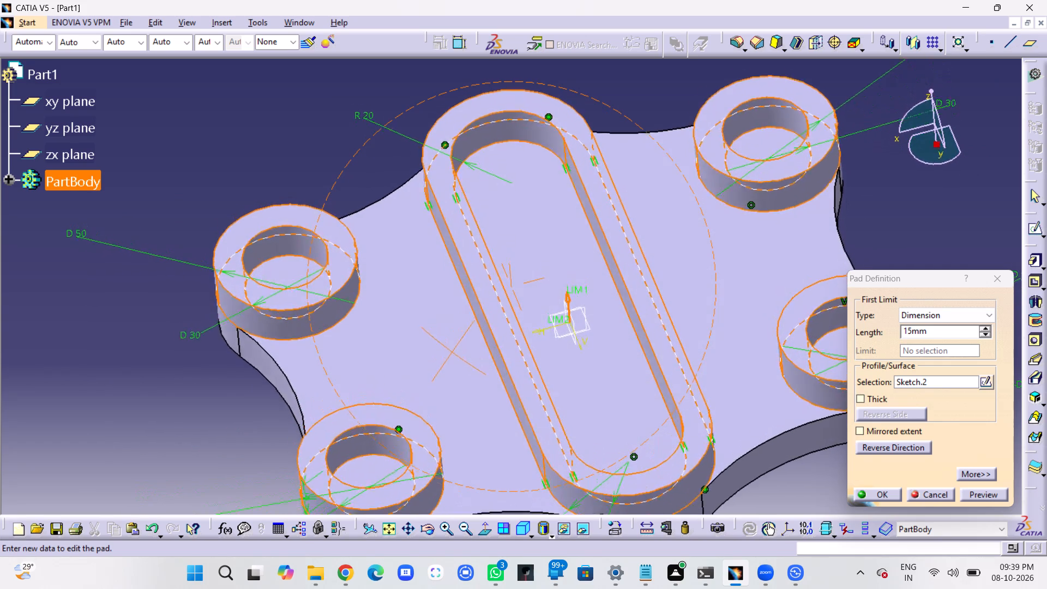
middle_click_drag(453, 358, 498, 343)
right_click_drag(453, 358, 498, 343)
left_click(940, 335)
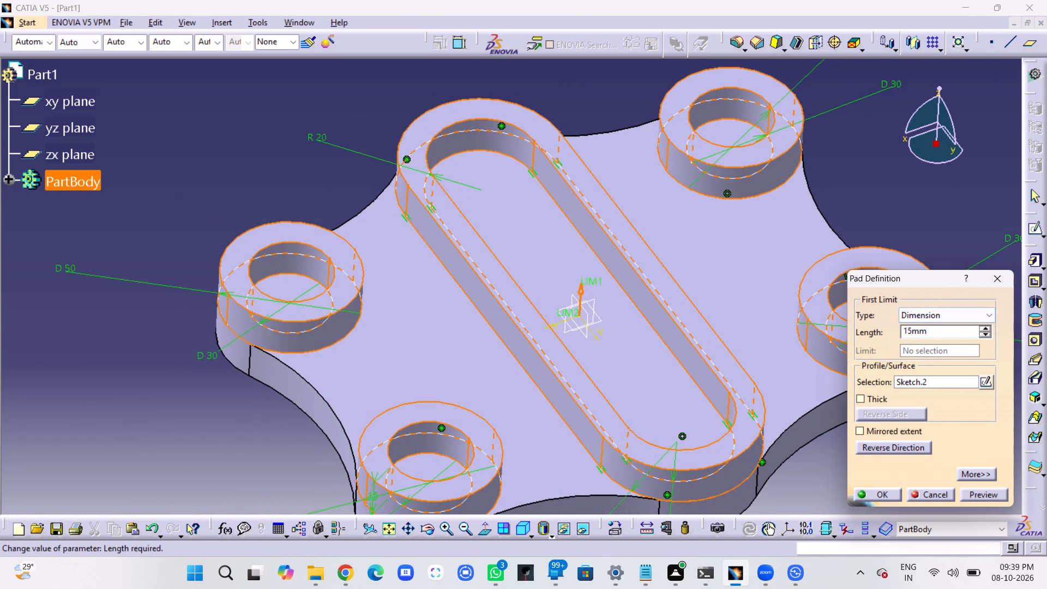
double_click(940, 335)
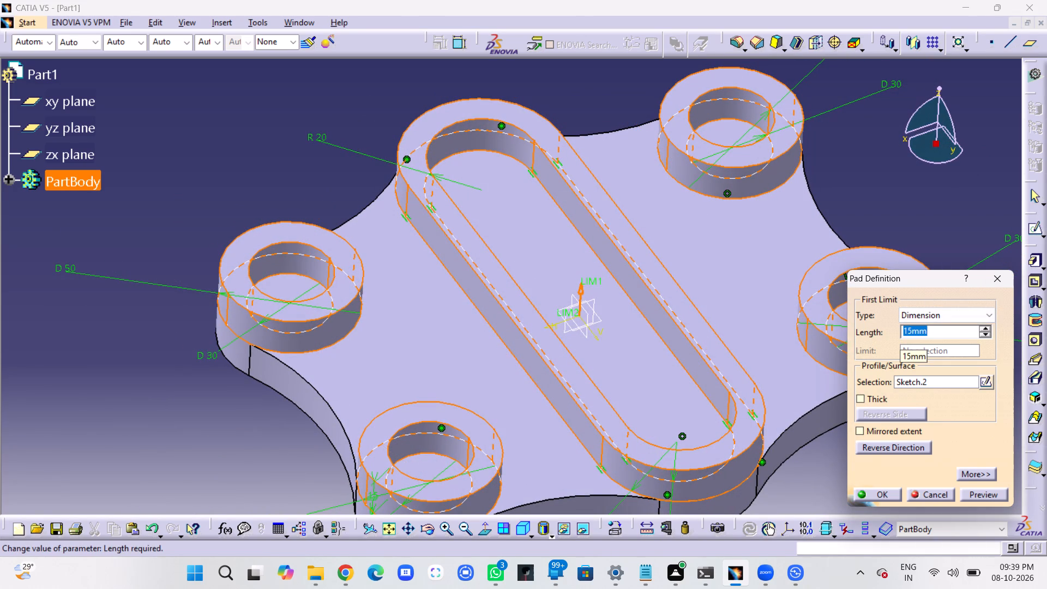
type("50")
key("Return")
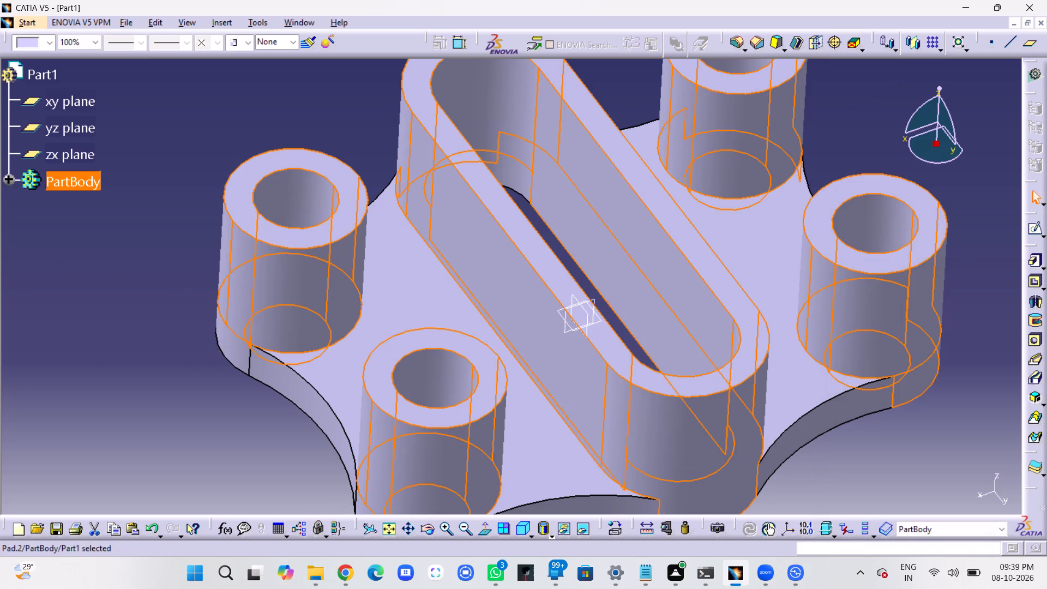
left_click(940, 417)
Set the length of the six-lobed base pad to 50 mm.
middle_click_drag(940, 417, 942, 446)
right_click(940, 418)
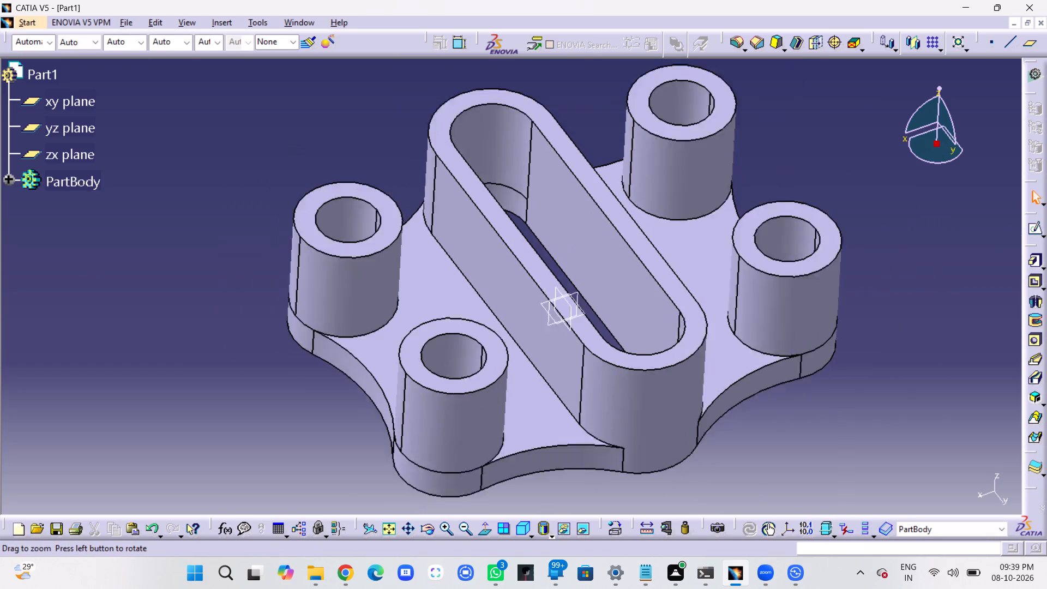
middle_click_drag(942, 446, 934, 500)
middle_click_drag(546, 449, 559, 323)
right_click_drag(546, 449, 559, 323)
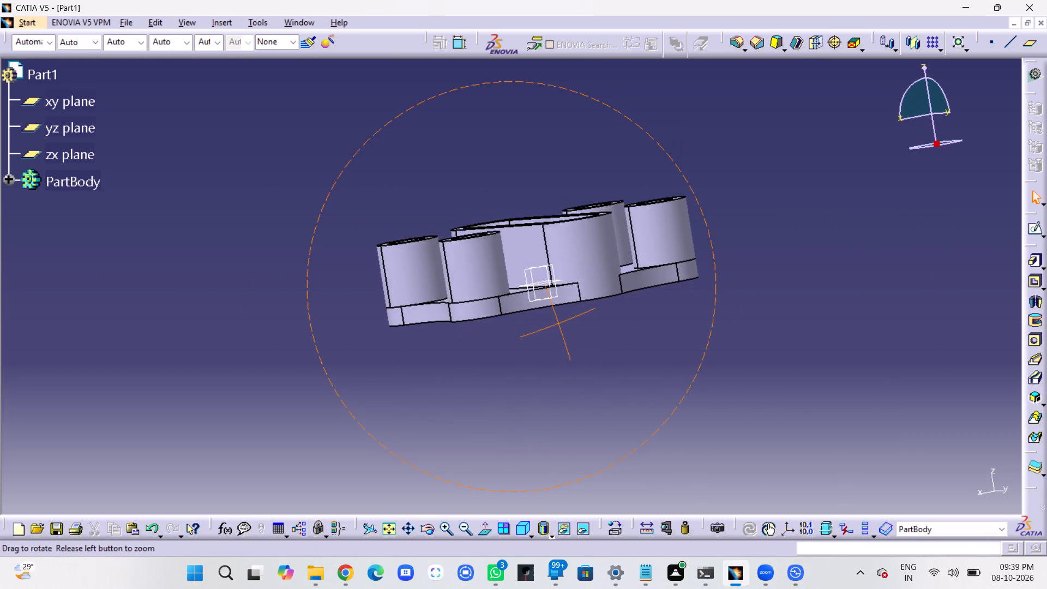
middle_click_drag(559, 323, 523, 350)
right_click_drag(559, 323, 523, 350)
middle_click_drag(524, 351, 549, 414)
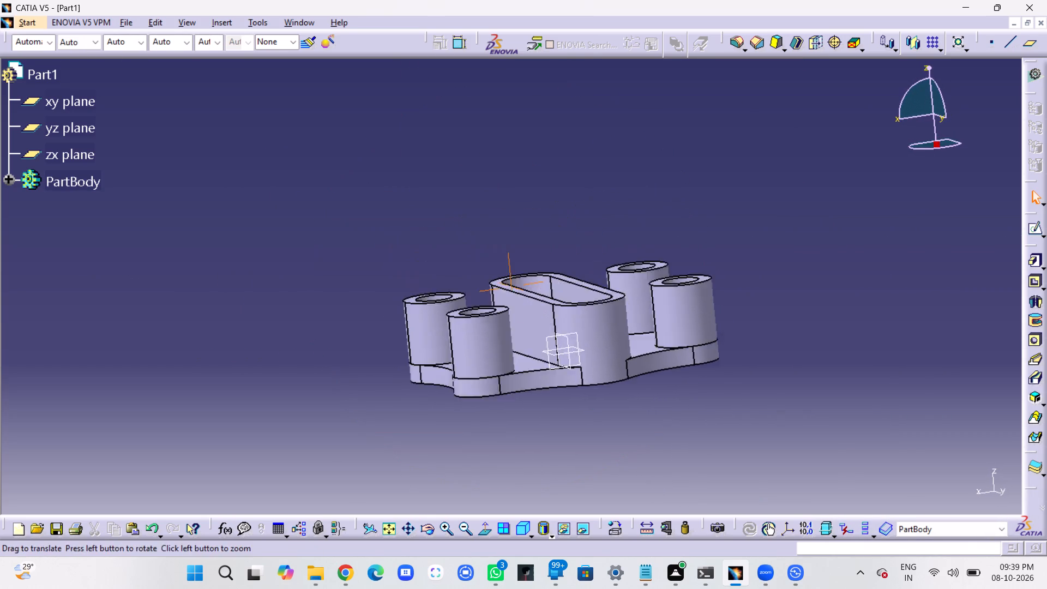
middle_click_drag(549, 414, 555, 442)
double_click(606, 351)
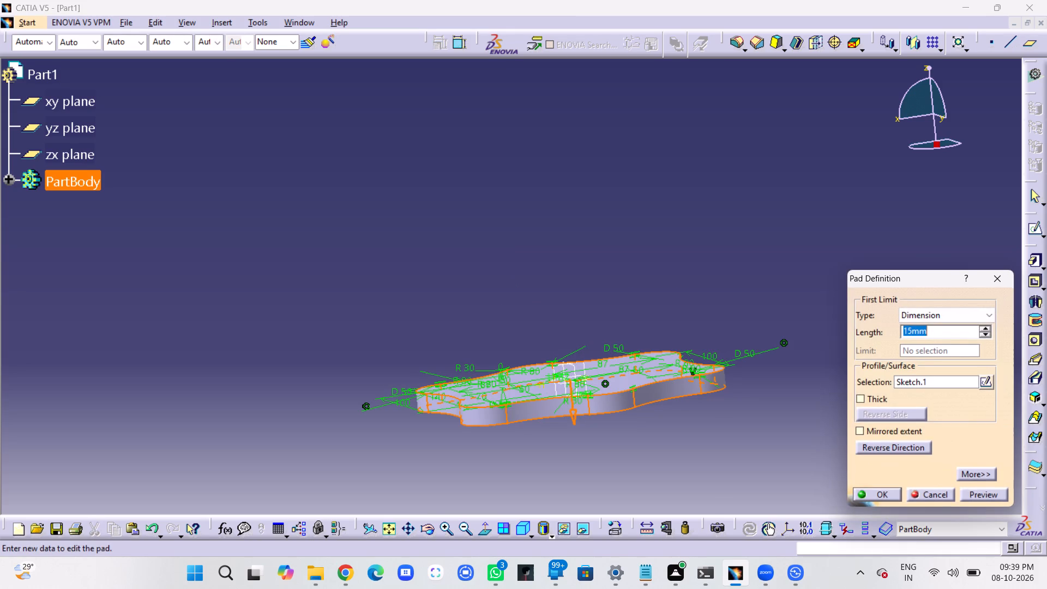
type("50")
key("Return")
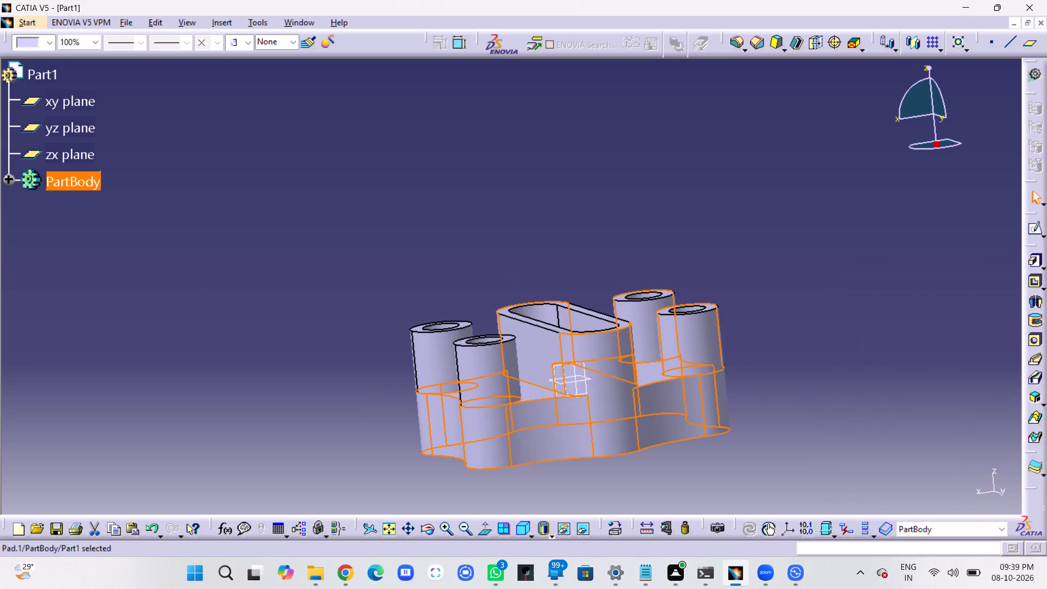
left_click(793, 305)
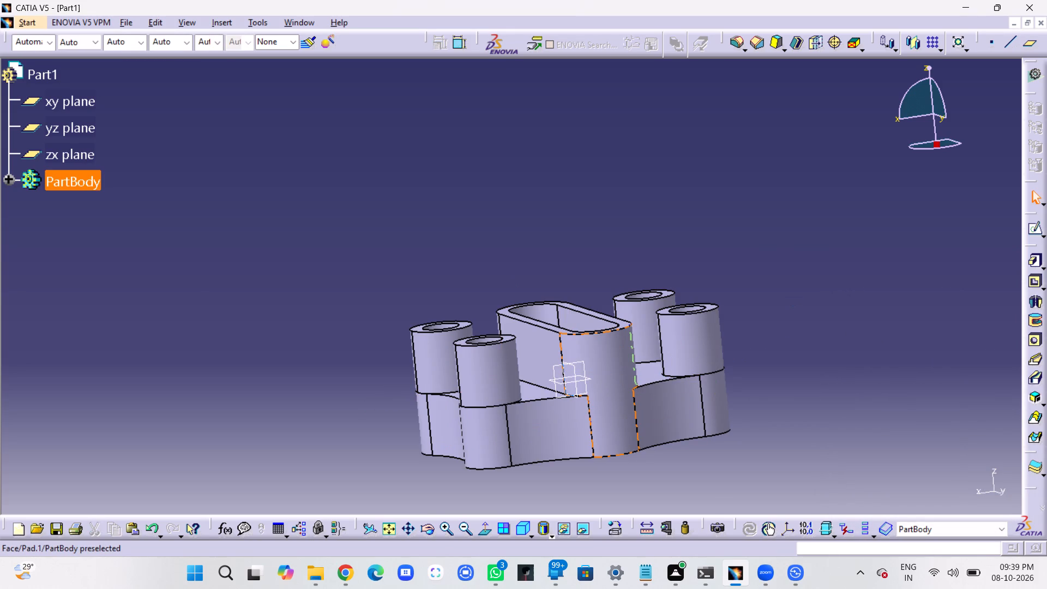
Set the length of the six-lobed base pad to 15 mm.
double_click(615, 364)
type("15")
key("Return")
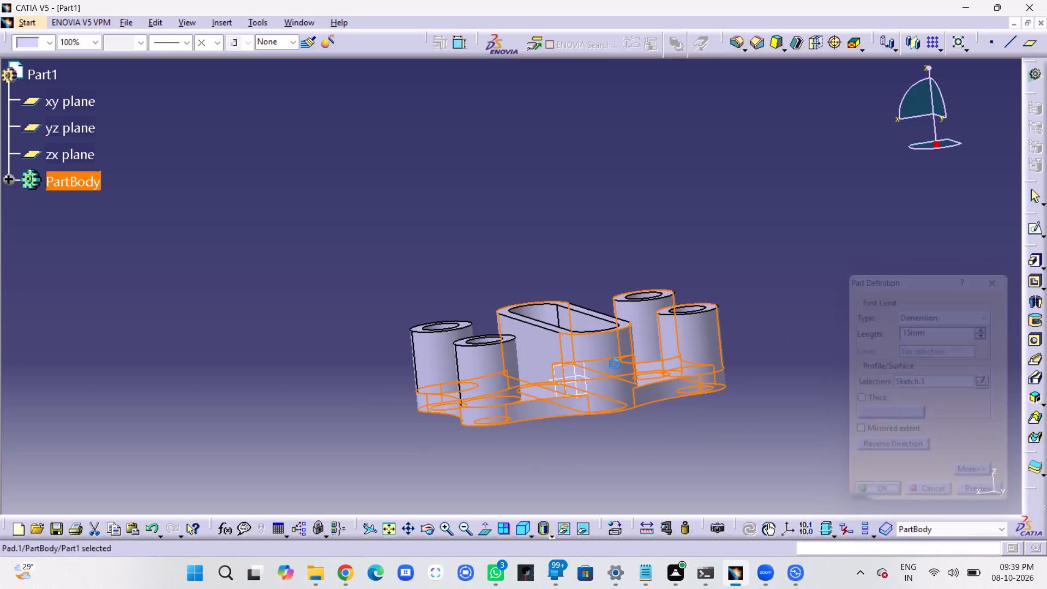
left_click(826, 342)
double_click(594, 351)
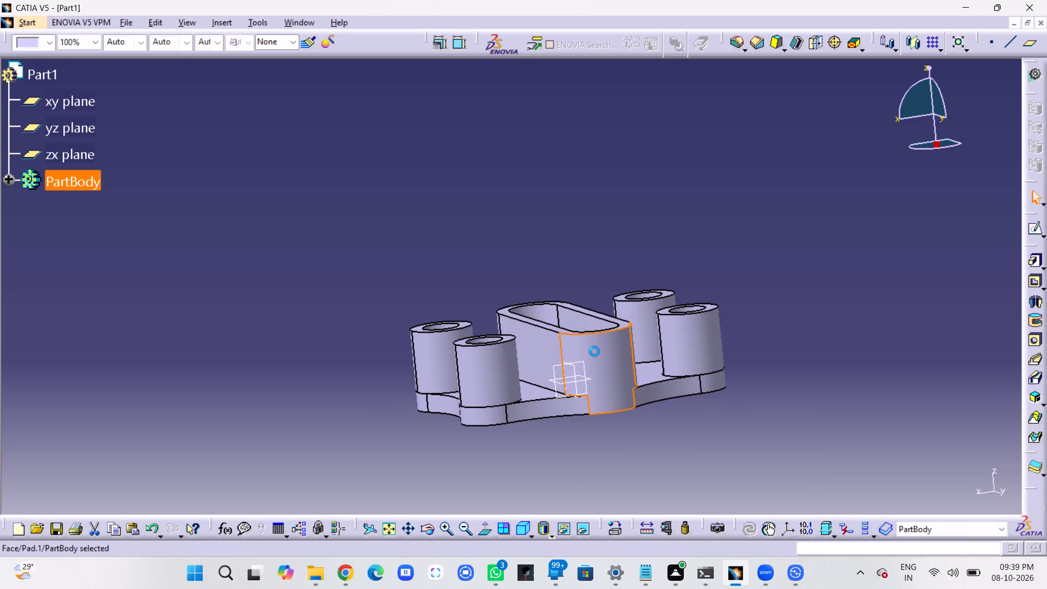
type("15")
key("Return")
left_click(936, 324)
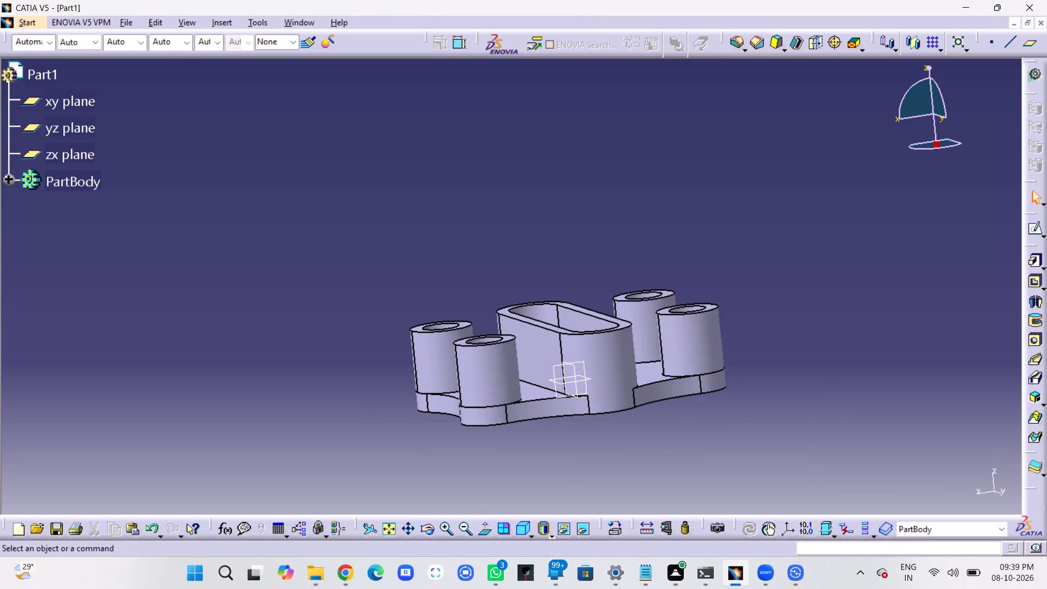
Set the length of the pad forming the corner rings and elongated rim to 15 mm.
double_click(625, 322)
type("15")
key("Return")
left_click(1012, 309)
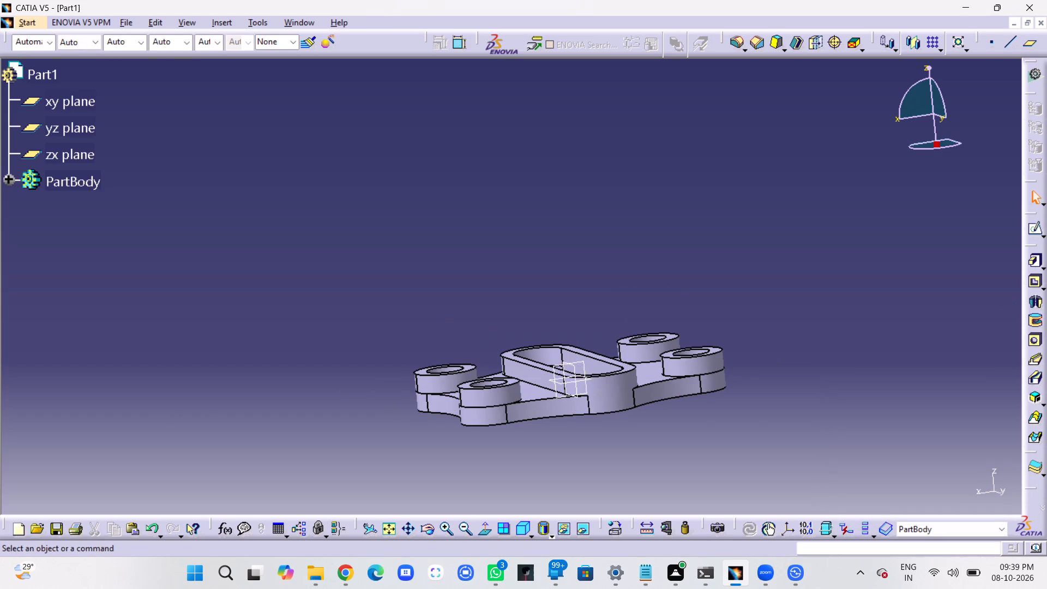
Examine the whole part in isometric view, checking the corner rings, the central slotted rim and the base.
middle_click_drag(730, 284, 595, 416)
right_click_drag(724, 296, 593, 411)
scroll(723, 298, "down", 1)
middle_click(595, 416)
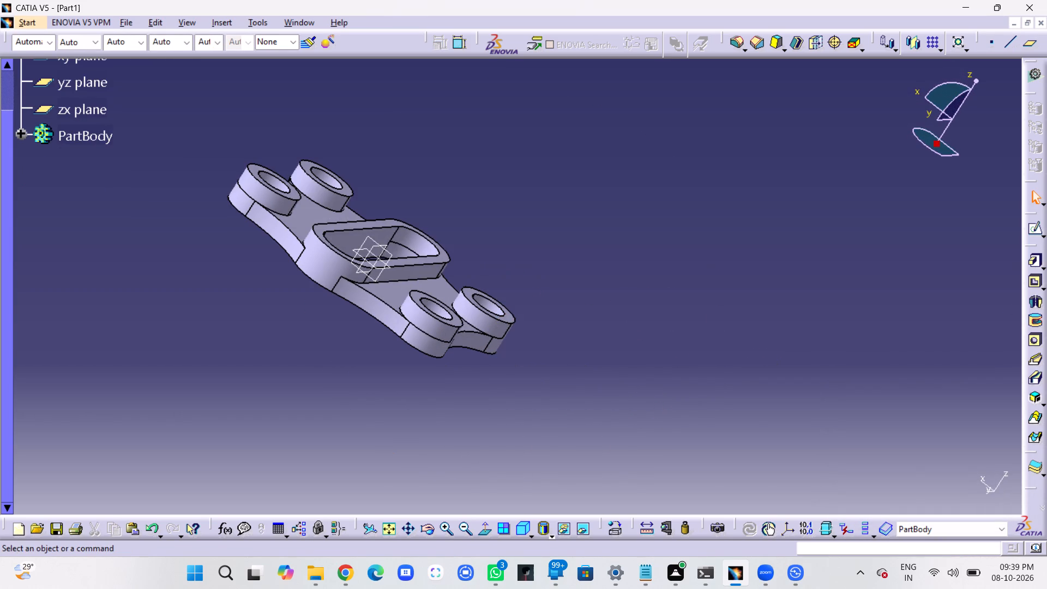
left_click(523, 533)
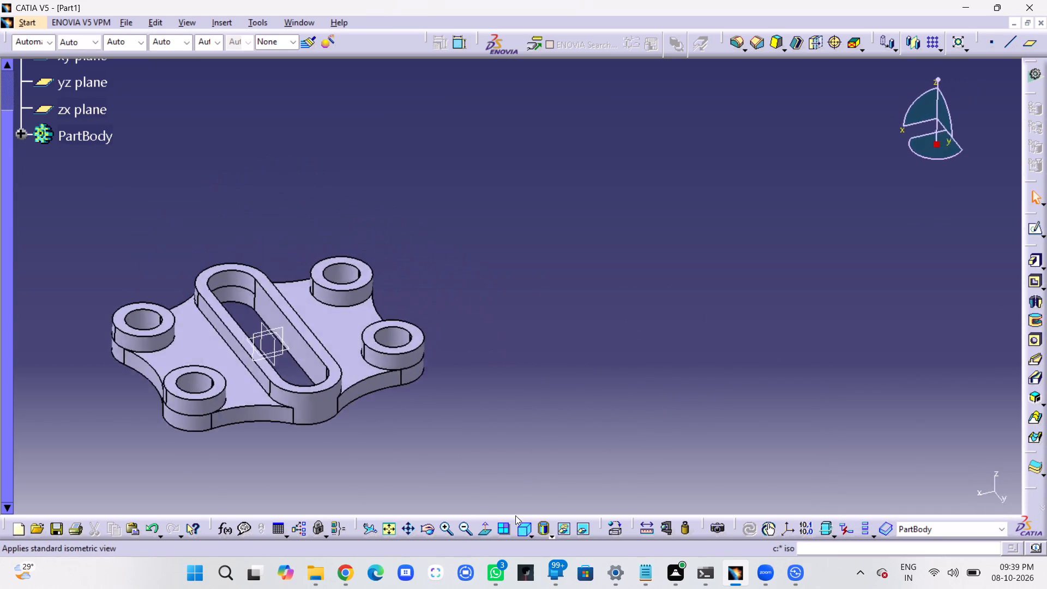
middle_click_drag(477, 446, 761, 357)
scroll(477, 446, "up", 1)
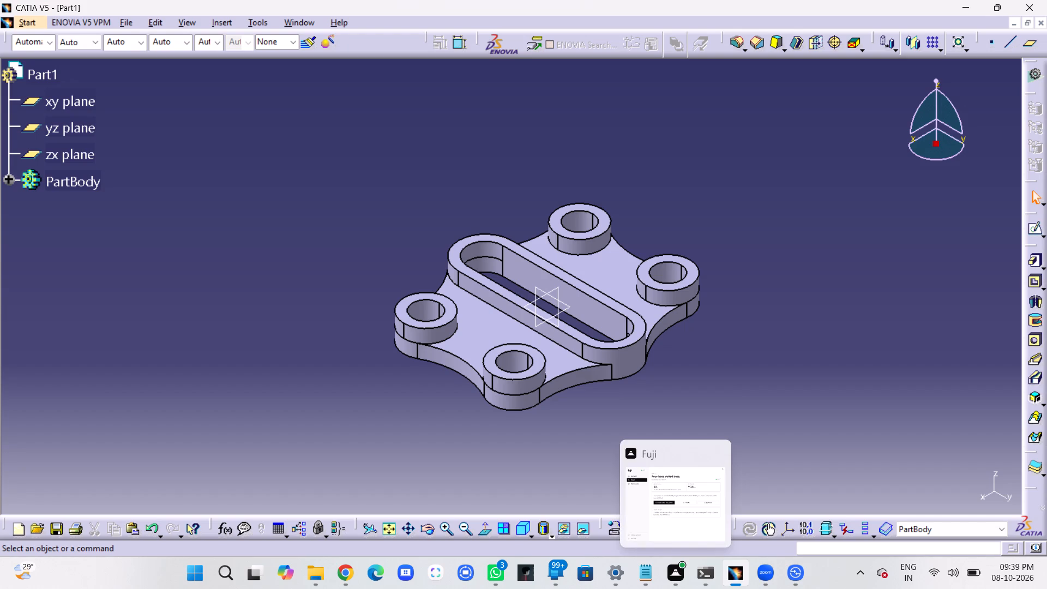
middle_click_drag(677, 363, 667, 331)
right_click(667, 331)
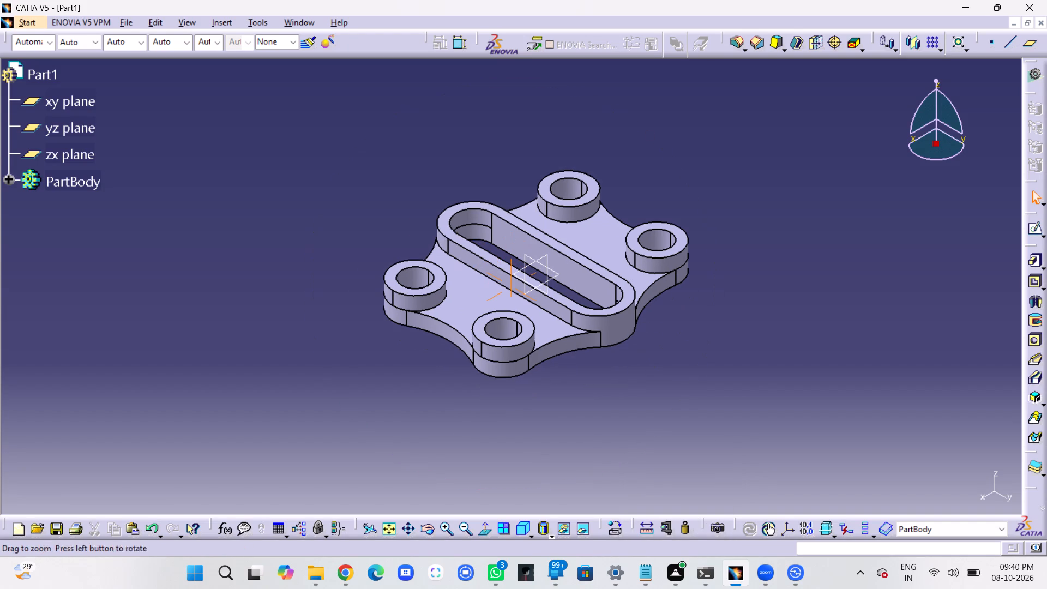
middle_click_drag(667, 331, 673, 312)
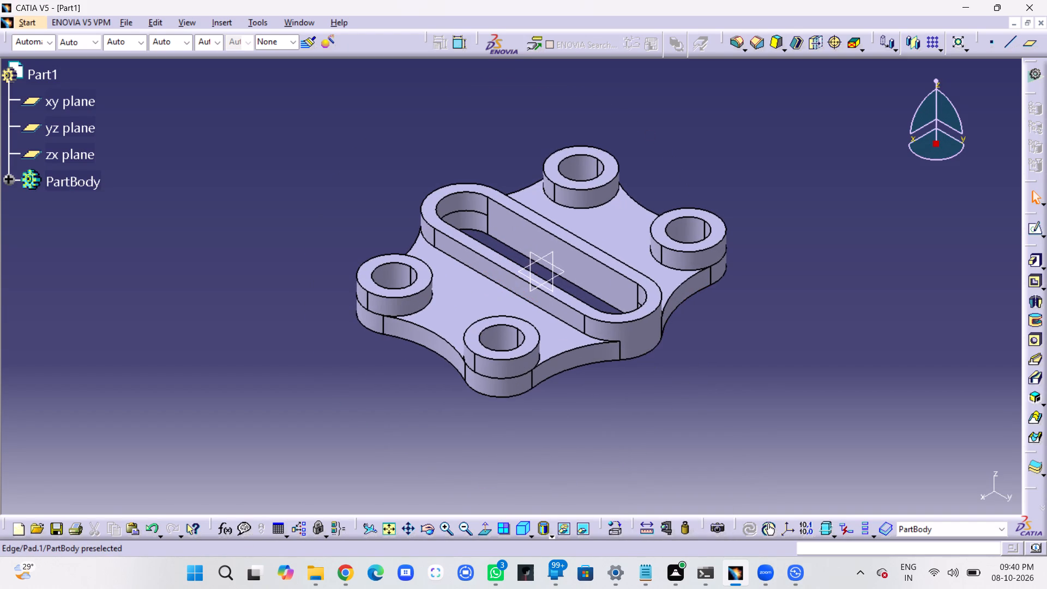
middle_click_drag(705, 356, 659, 377)
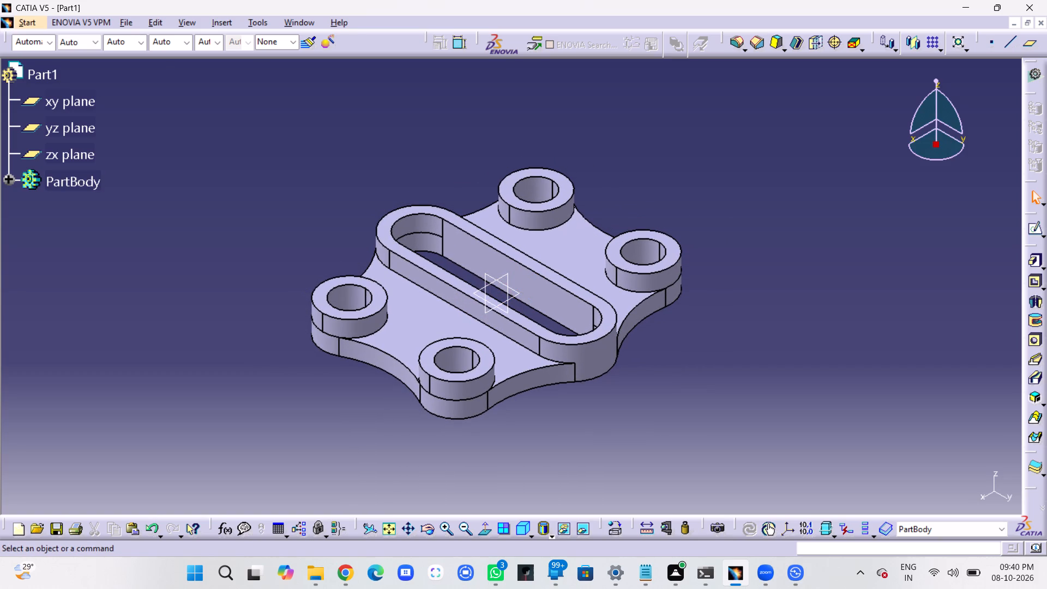
middle_click_drag(295, 125, 344, 115)
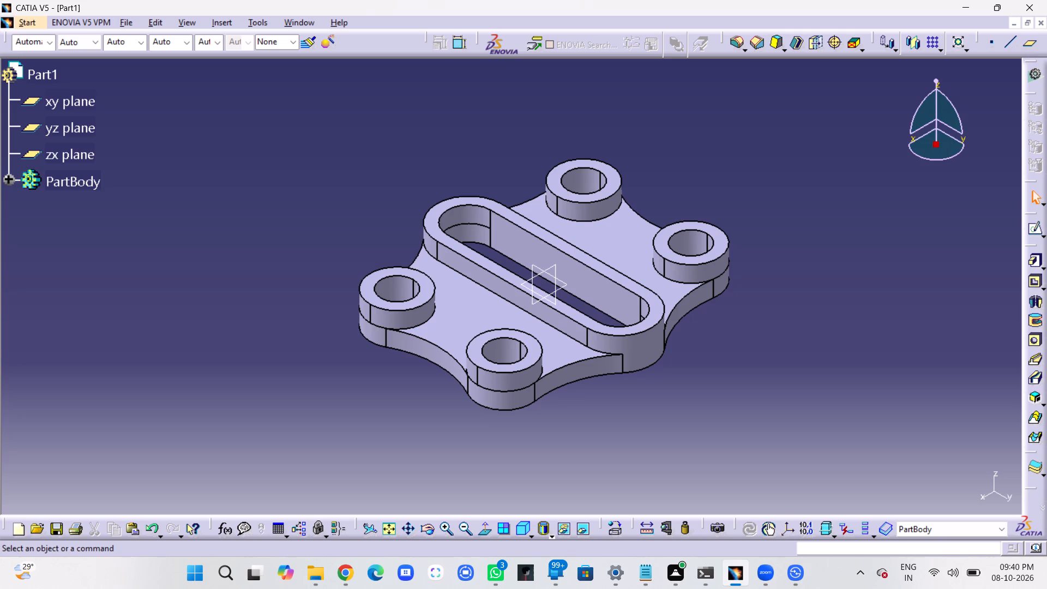
Save the part as a CATPart named "Four-boss slotted base" in the Fuji folder.
left_click(127, 26)
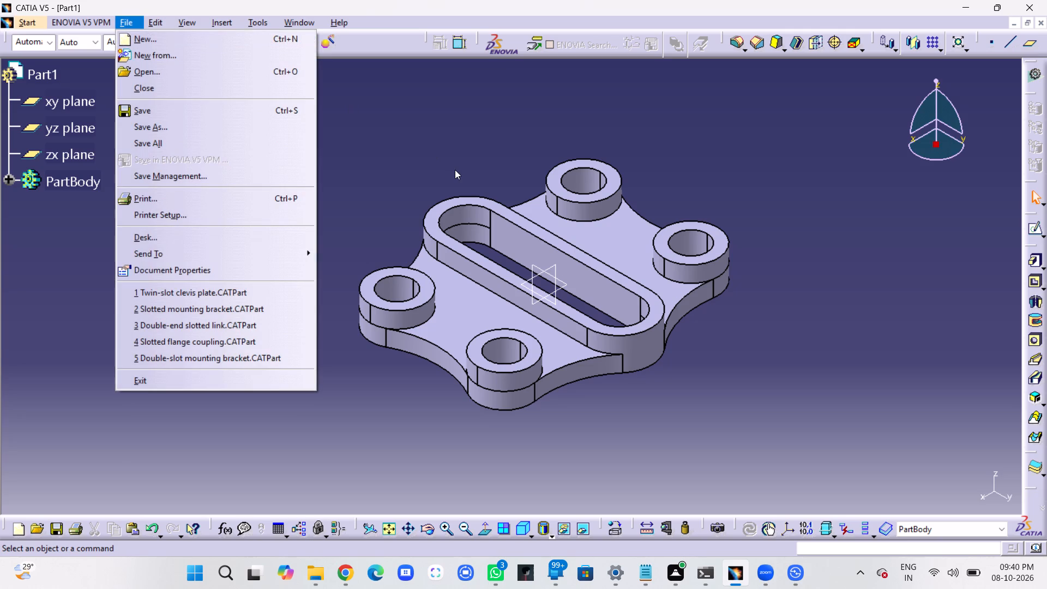
left_click(455, 170)
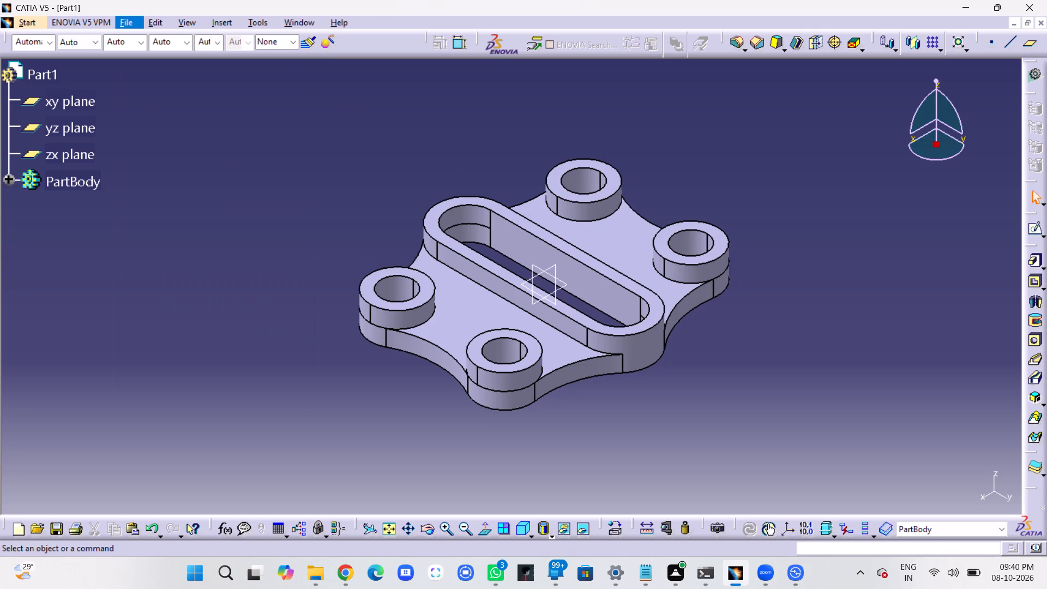
left_click(127, 19)
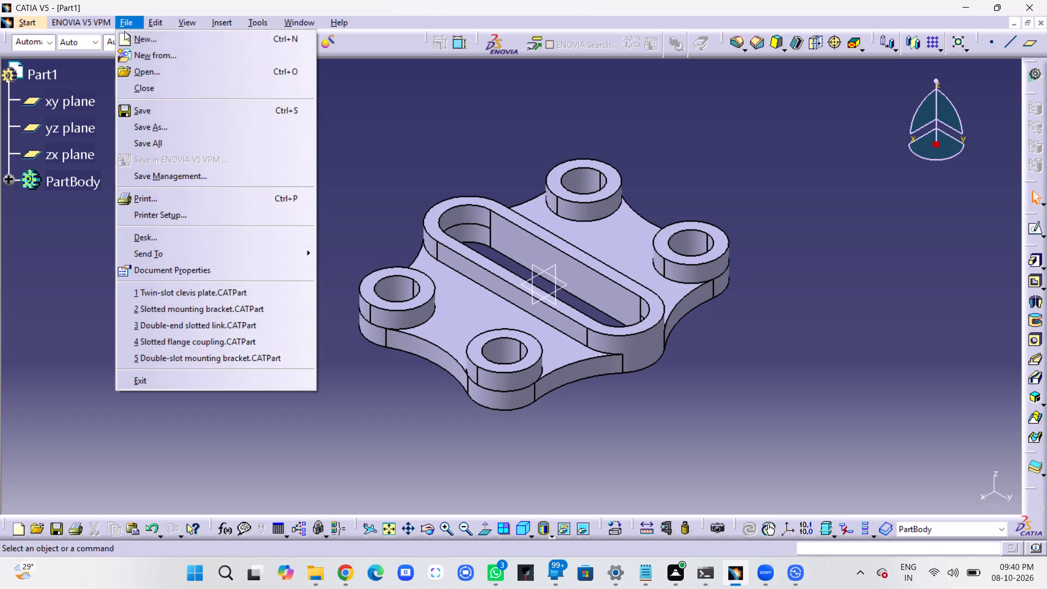
left_click(160, 125)
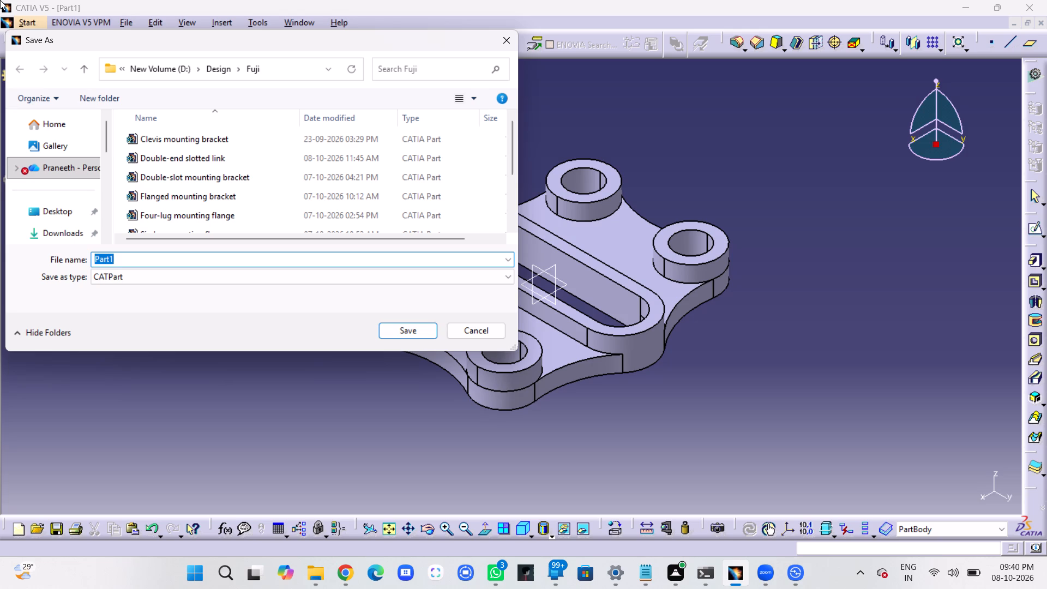
key("shift+f")
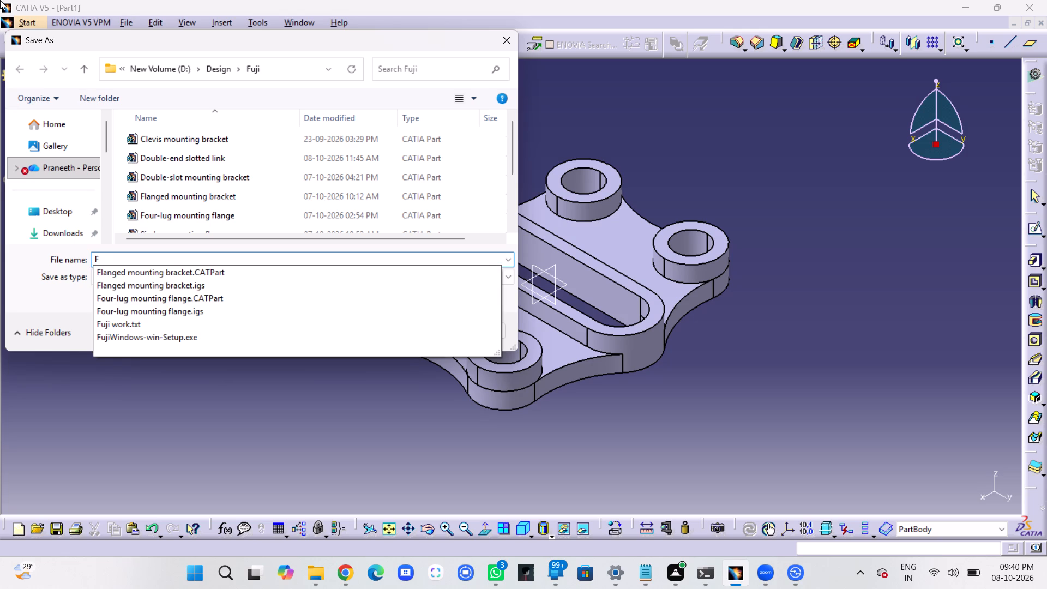
type("our")
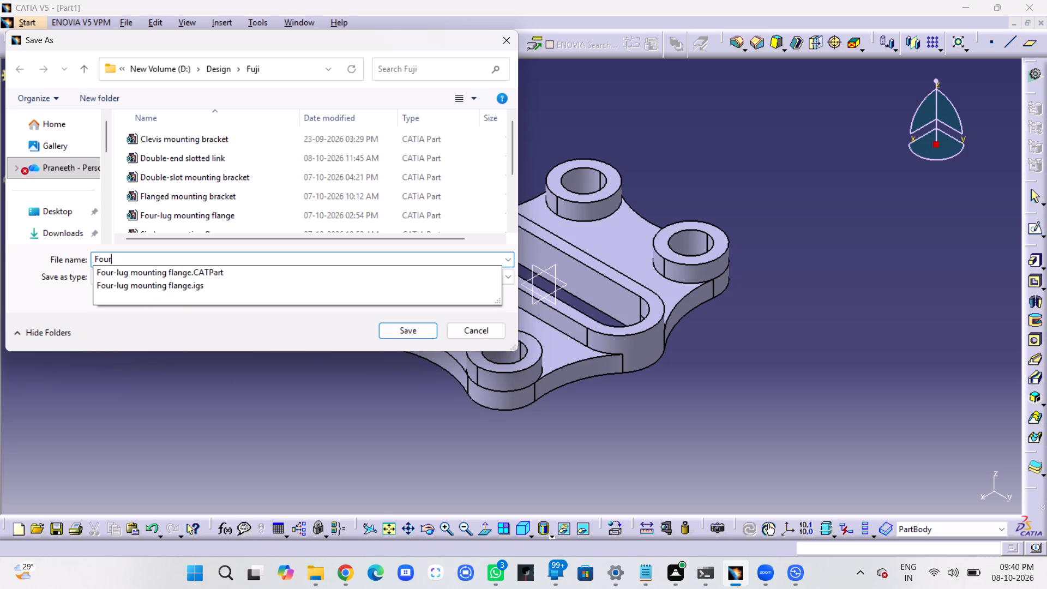
key("space")
key("BackSpace")
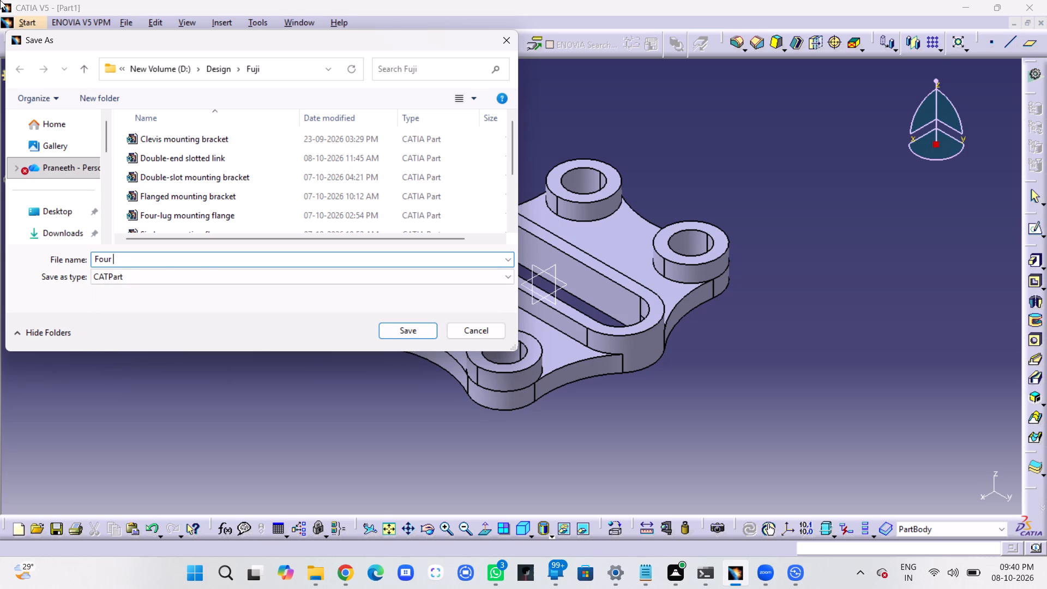
type("-boss")
key("space")
type("bo")
key("BackSpace")
key("BackSpace")
type("slotted")
key("space")
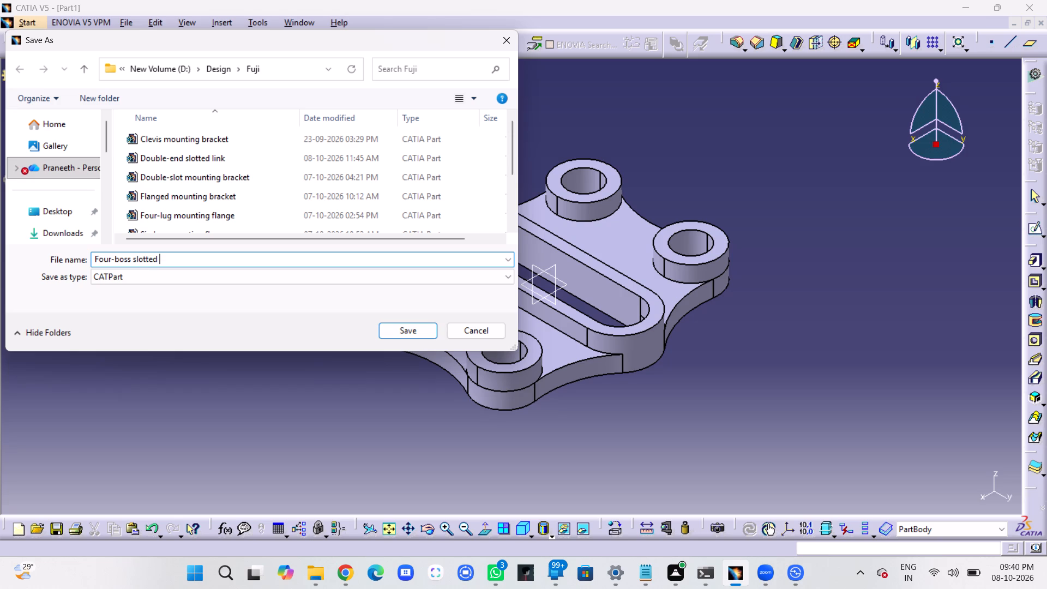
type("base")
key("space")
left_click(416, 333)
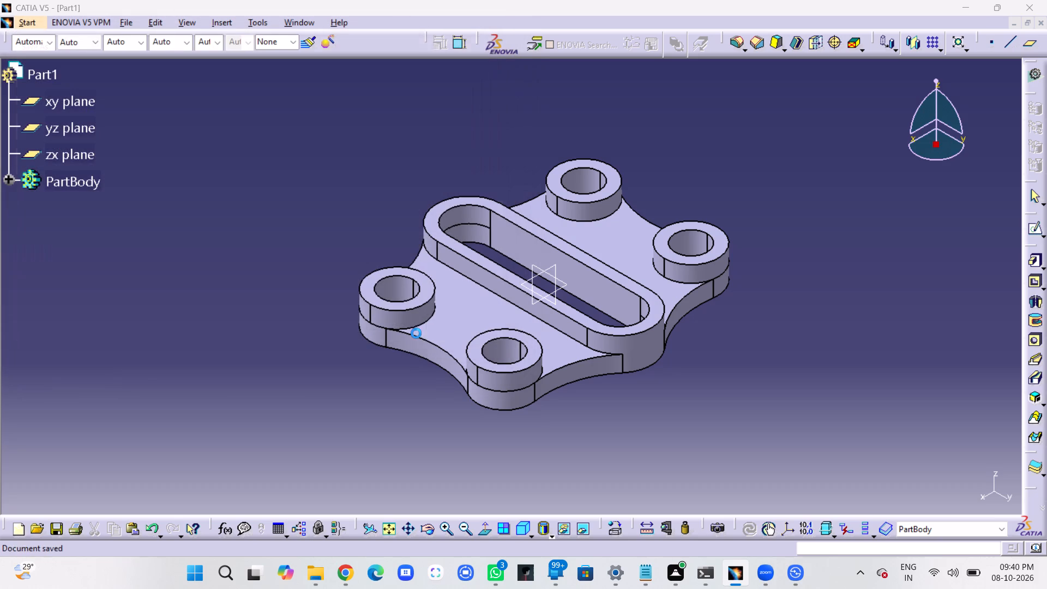
Save a copy of the part in igs format as "Four-boss slotted base" in the Fuji folder.
left_click(123, 19)
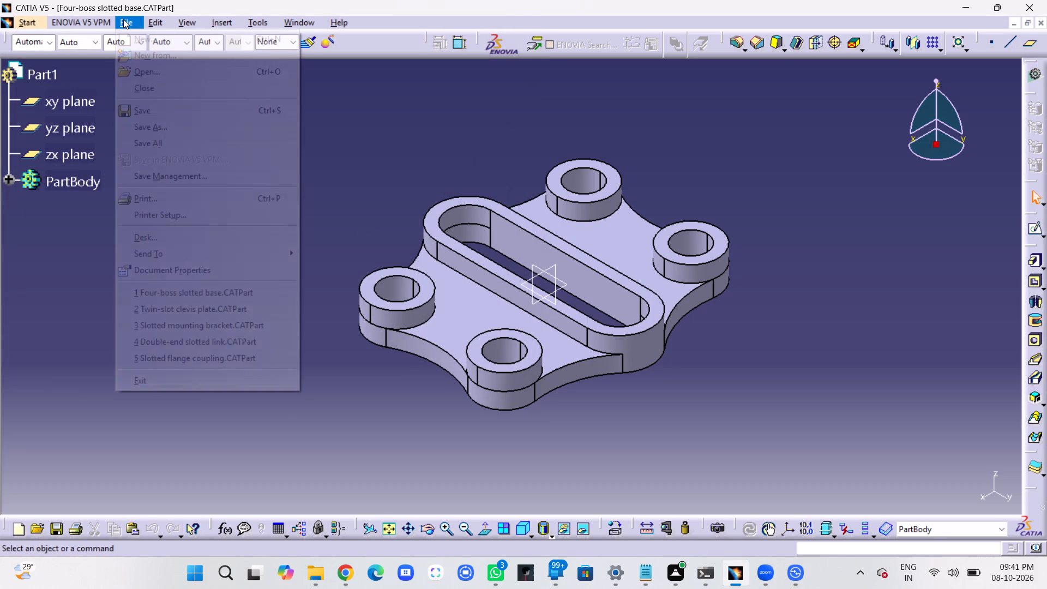
left_click(169, 129)
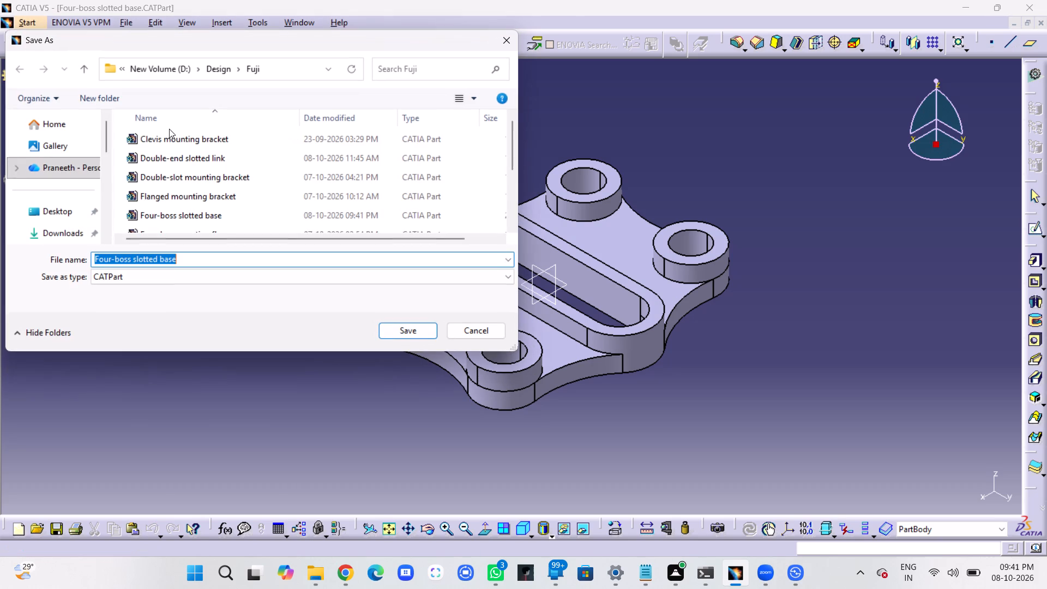
left_click(222, 274)
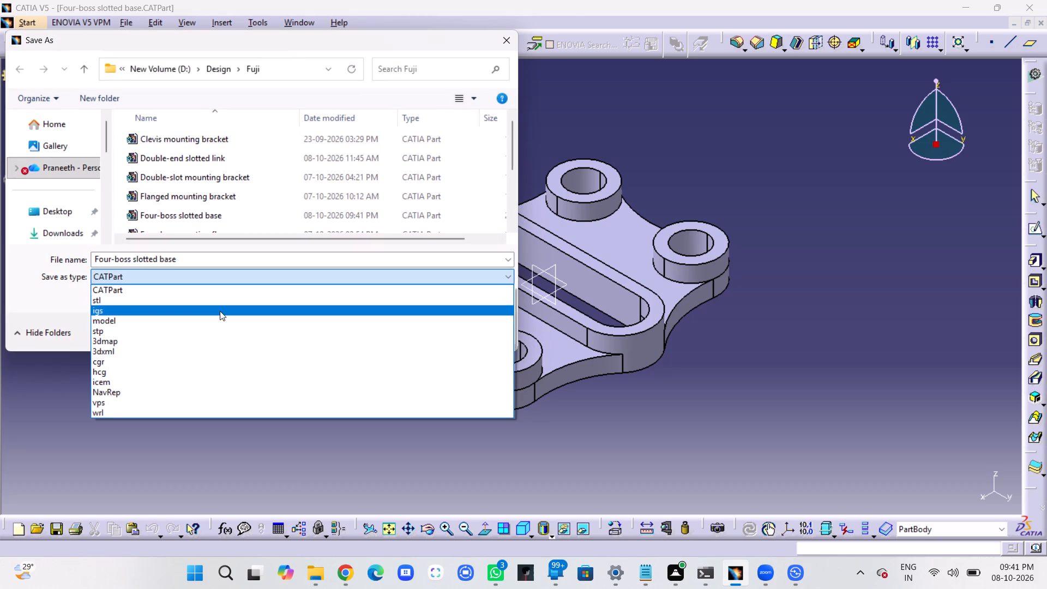
left_click(220, 311)
left_click(396, 335)
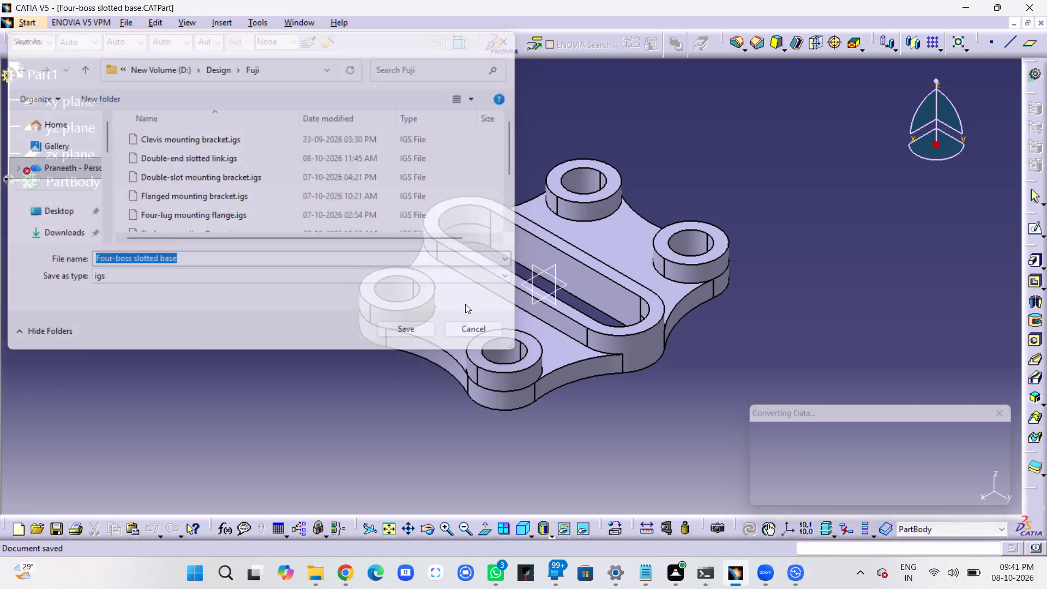